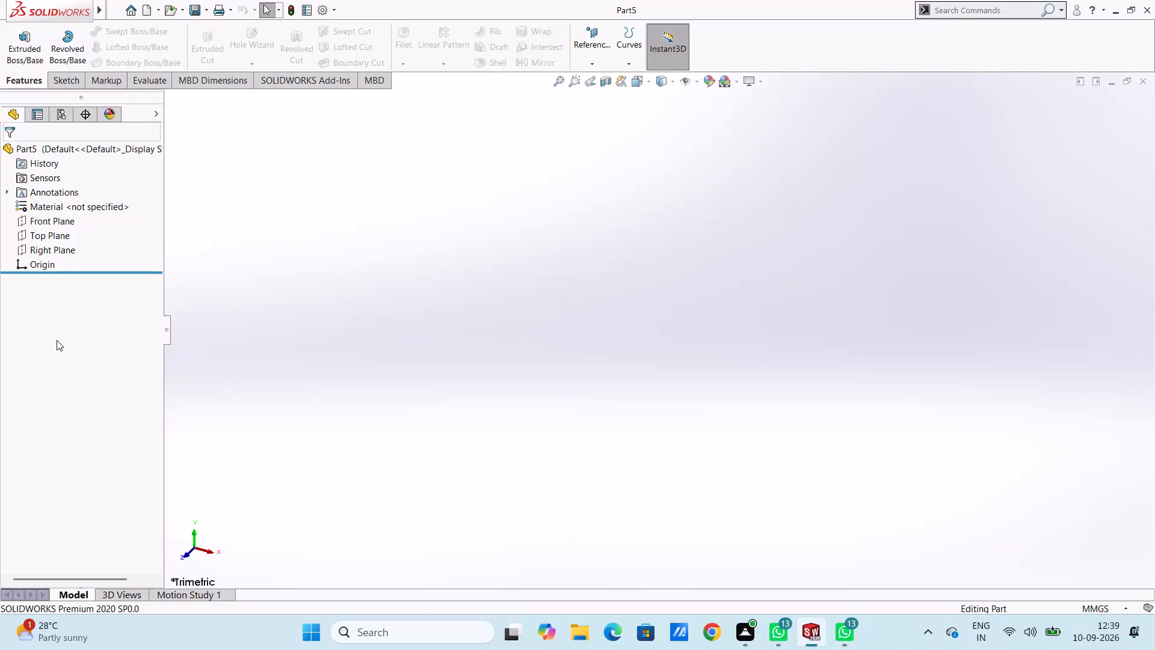
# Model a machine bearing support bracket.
# Sketch a center rectangle on the Top Plane, centred on the origin, 184 mm long and 82 mm high.
pyautogui.click(54, 234)
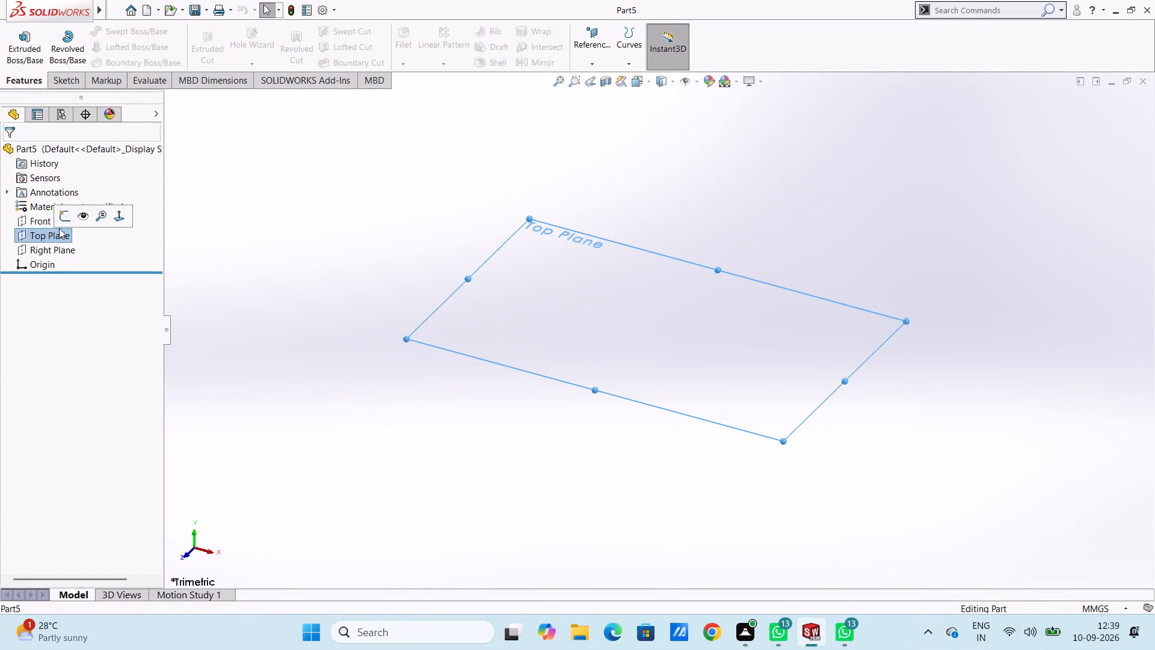
pyautogui.click(61, 216)
pyautogui.click(325, 330)
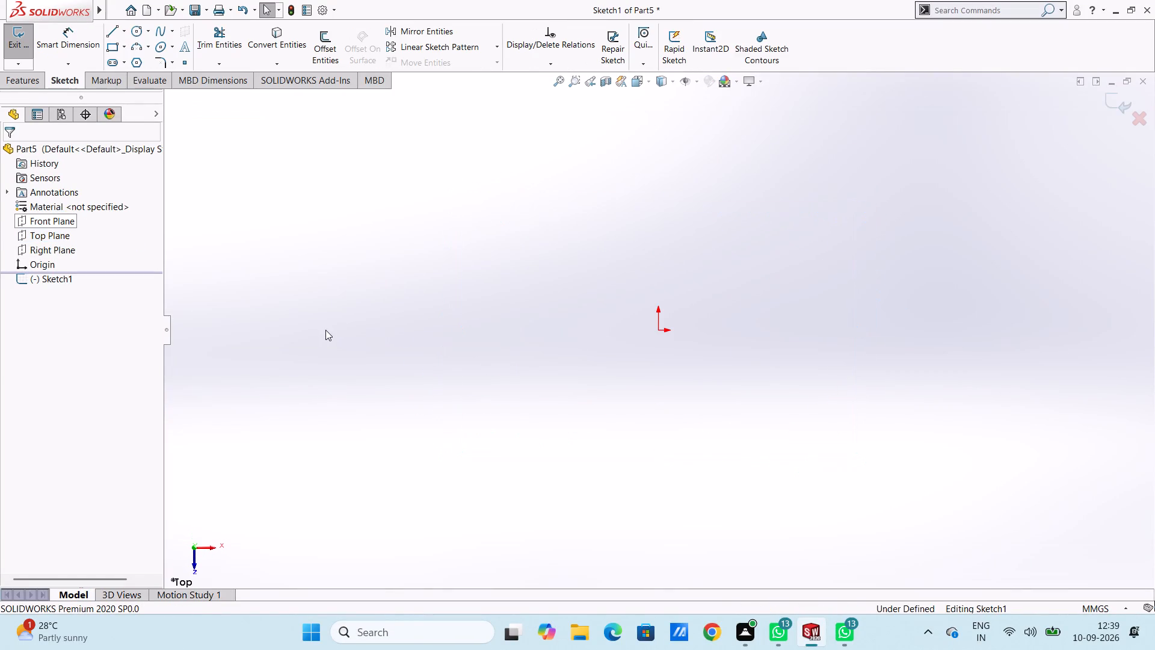
pyautogui.click(126, 52)
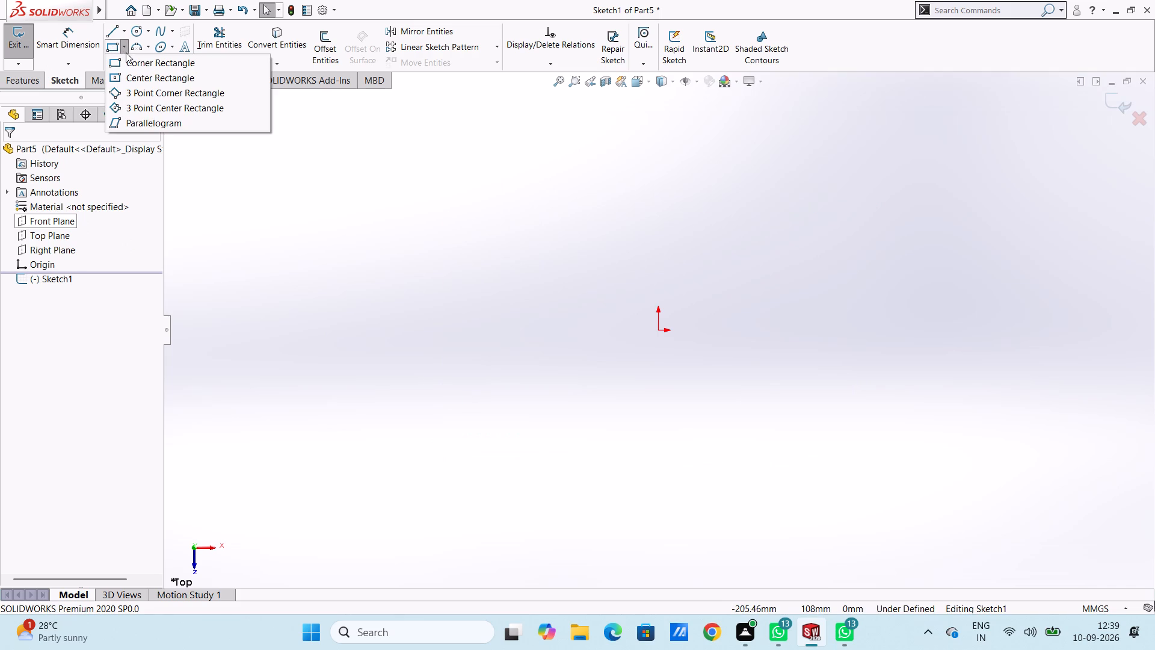
pyautogui.click(127, 76)
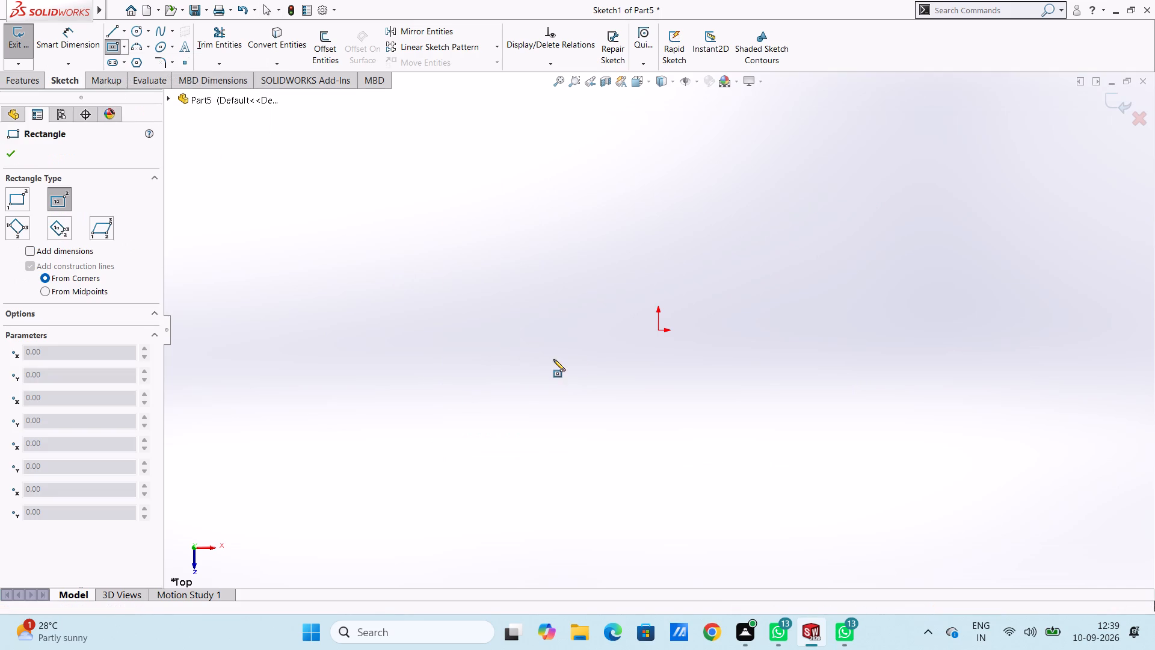
pyautogui.click(659, 330)
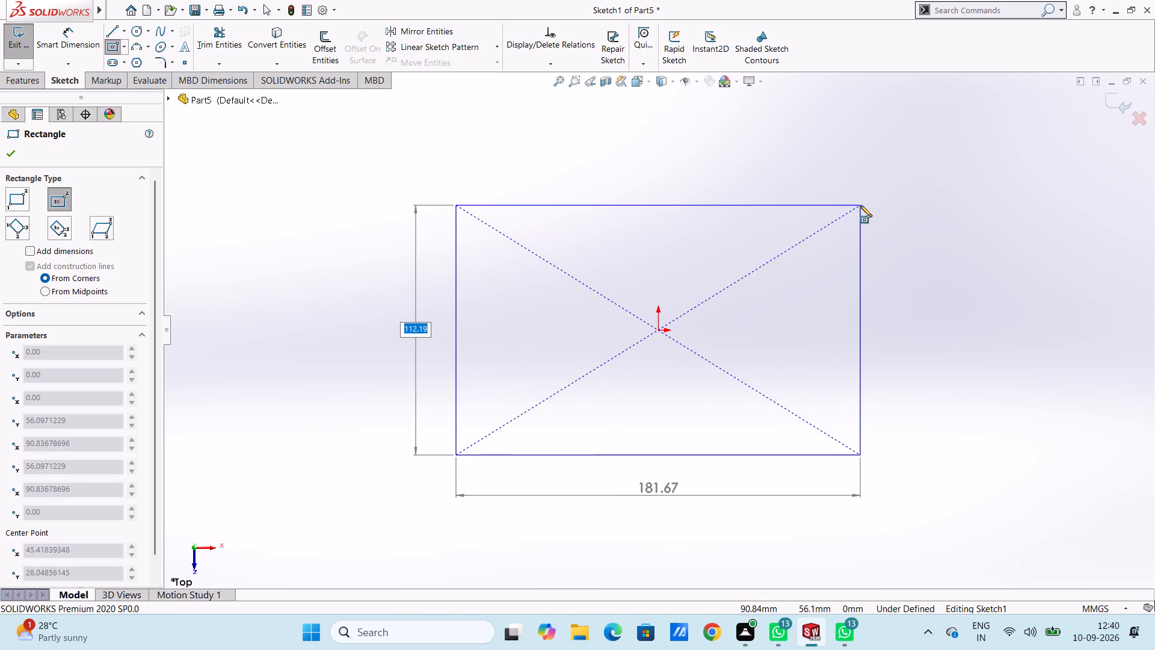
pyautogui.write('82')
pyautogui.press('Return')
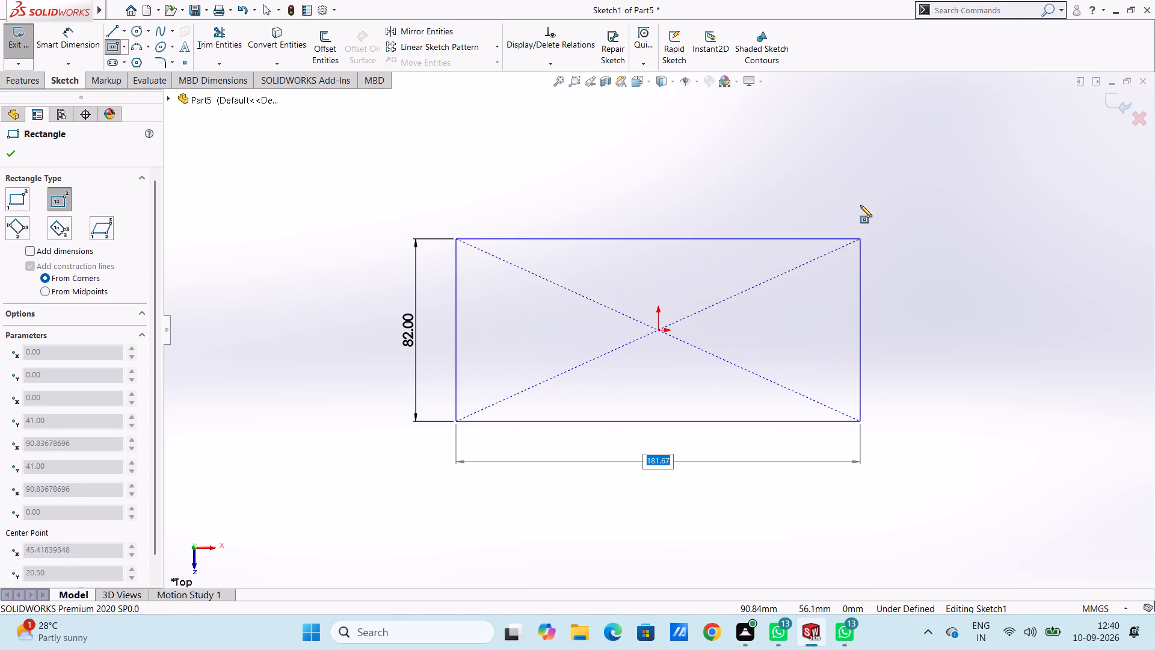
pyautogui.write('184')
pyautogui.press('Return')
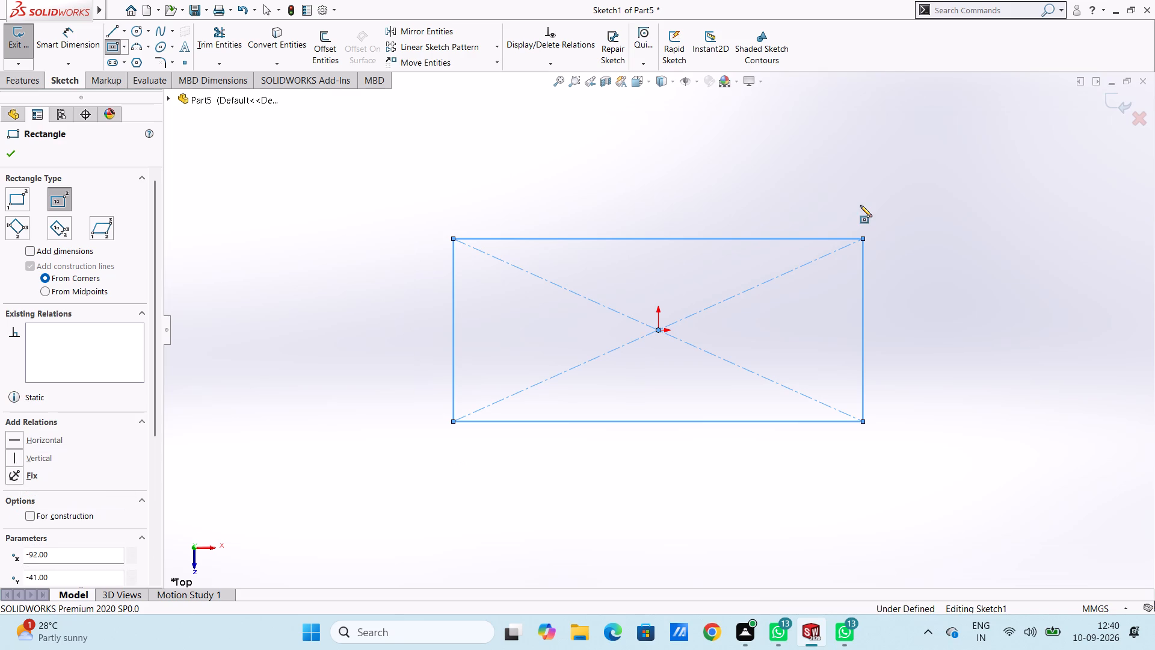
pyautogui.press('Escape')
pyautogui.press('Escape')
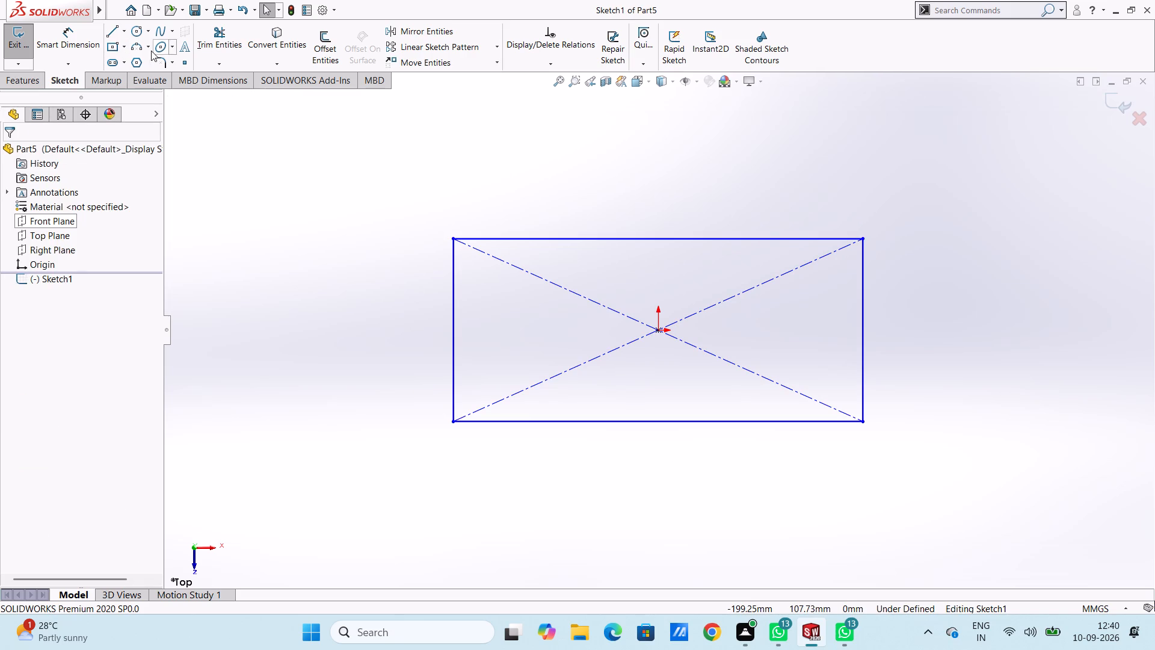
# Add driving dimensions to the rectangle: 82 mm on its left side and 184 mm on its upper side.
pyautogui.click(75, 40)
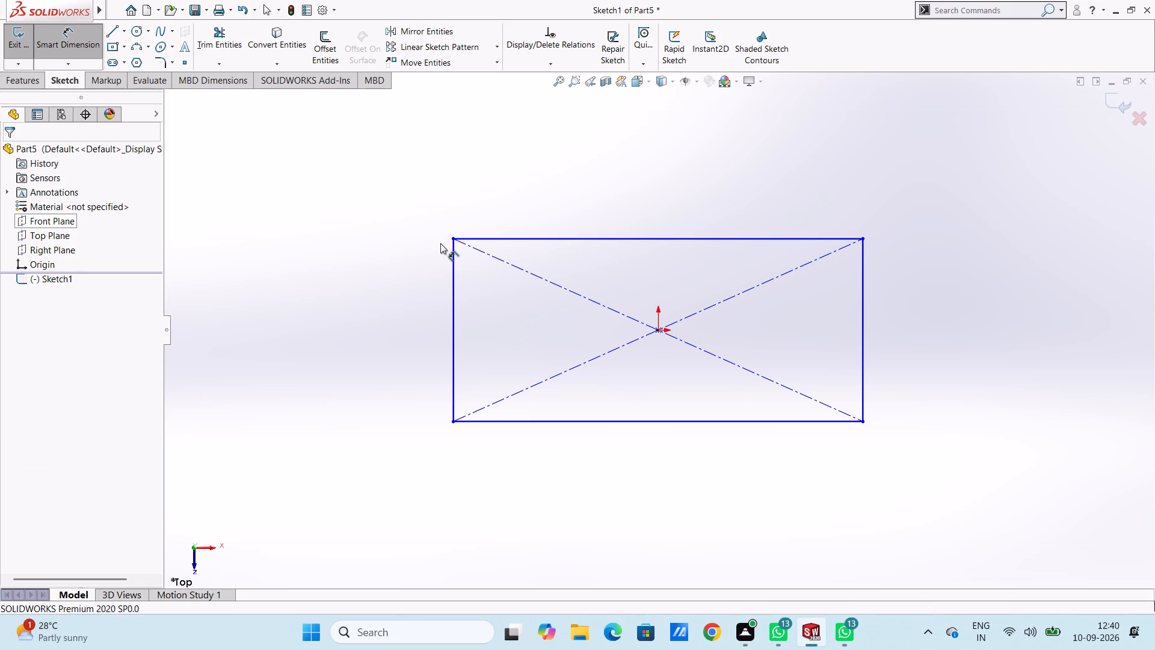
pyautogui.click(452, 256)
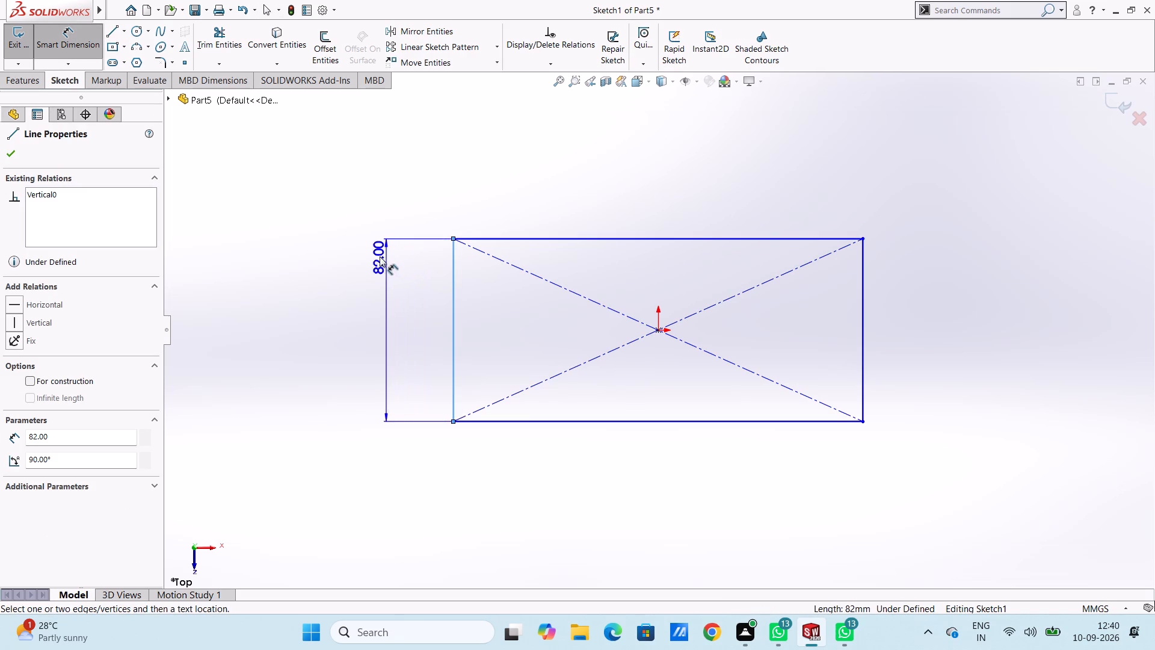
pyautogui.click(359, 255)
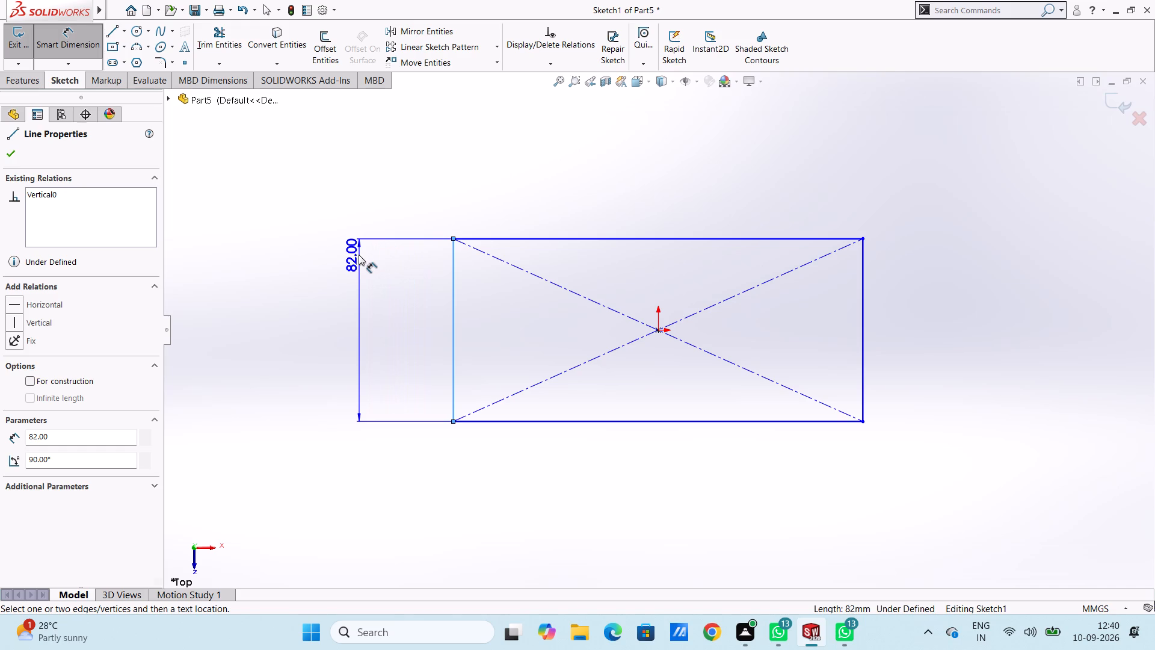
pyautogui.press('Return')
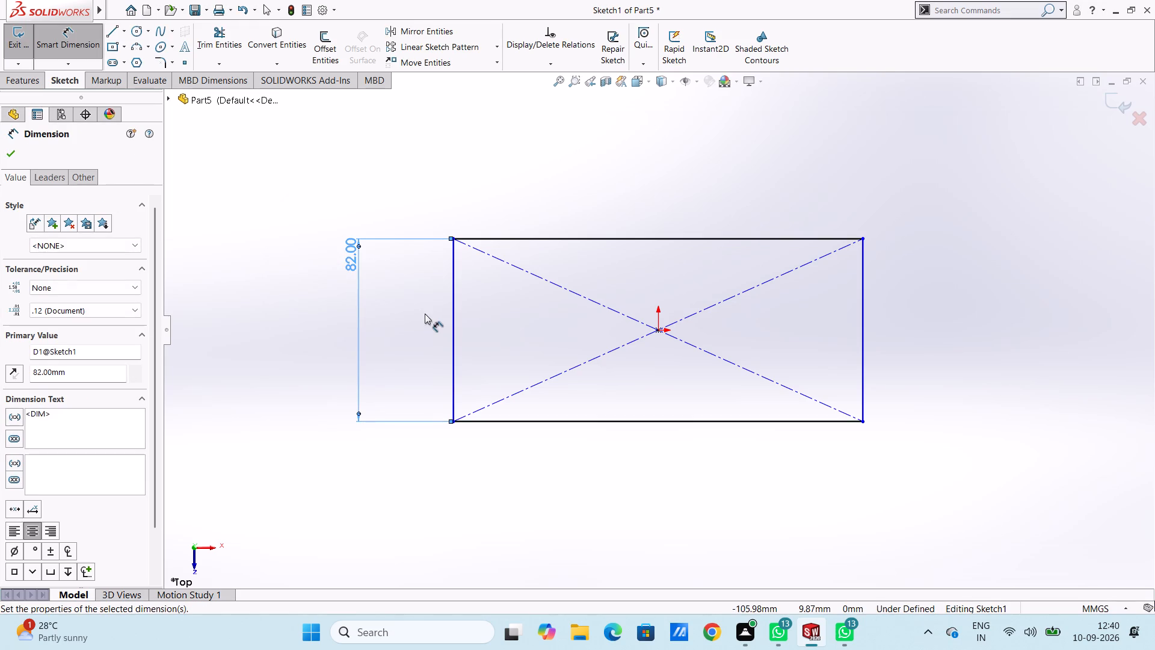
pyautogui.click(574, 237)
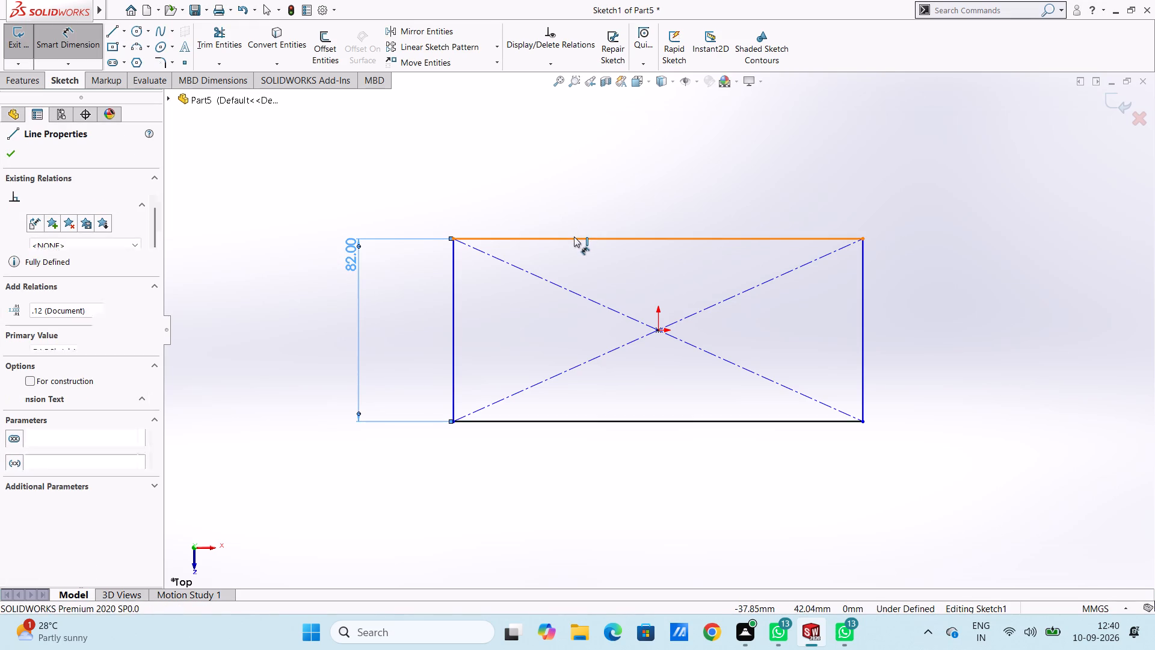
pyautogui.click(577, 114)
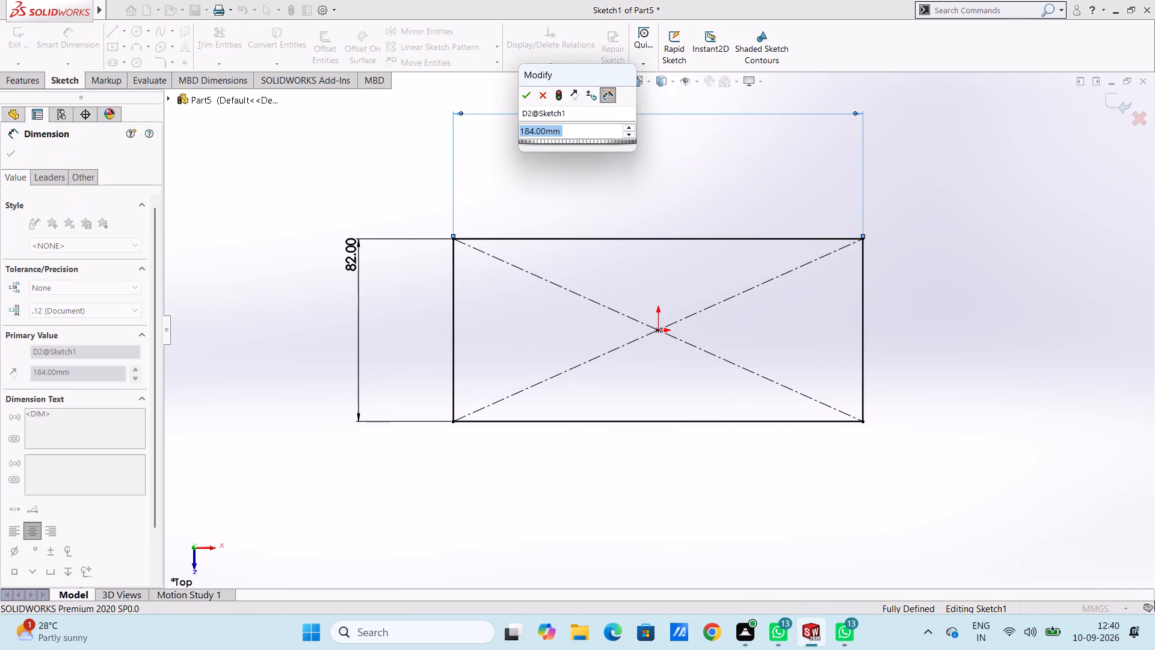
pyautogui.press('Return')
pyautogui.click(596, 174)
pyautogui.press('Escape')
pyautogui.press('Escape')
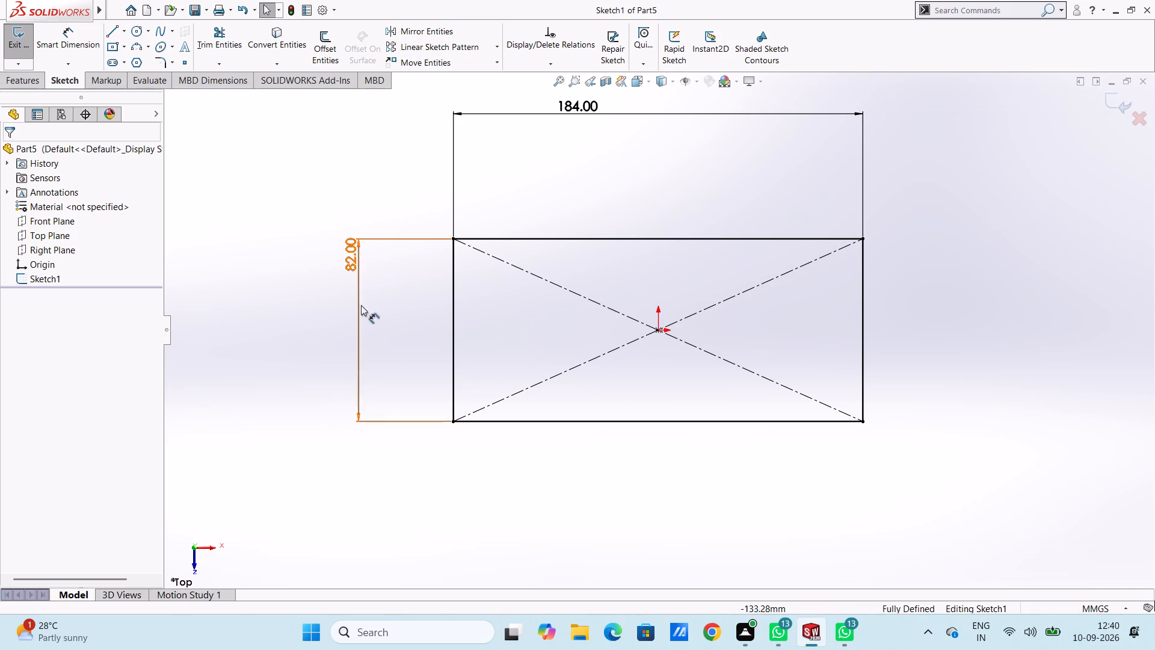
# Apply 6 mm sketch fillets to the rectangle's two left corners.
pyautogui.click(161, 54)
pyautogui.click(161, 60)
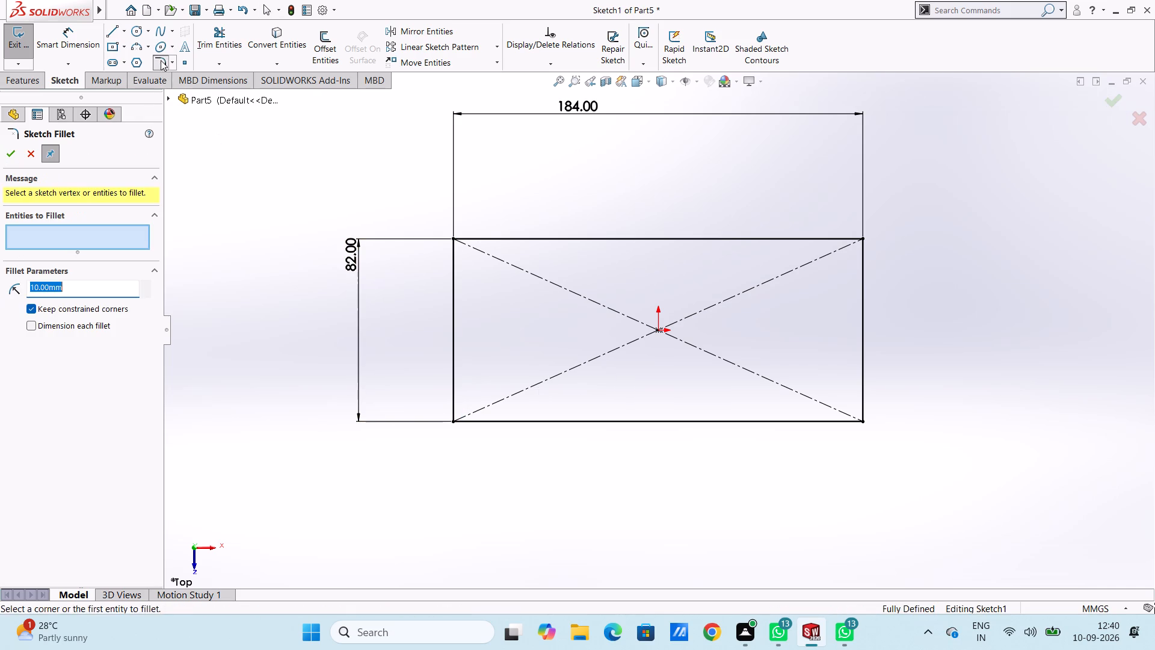
pyautogui.press('6')
pyautogui.press('Return')
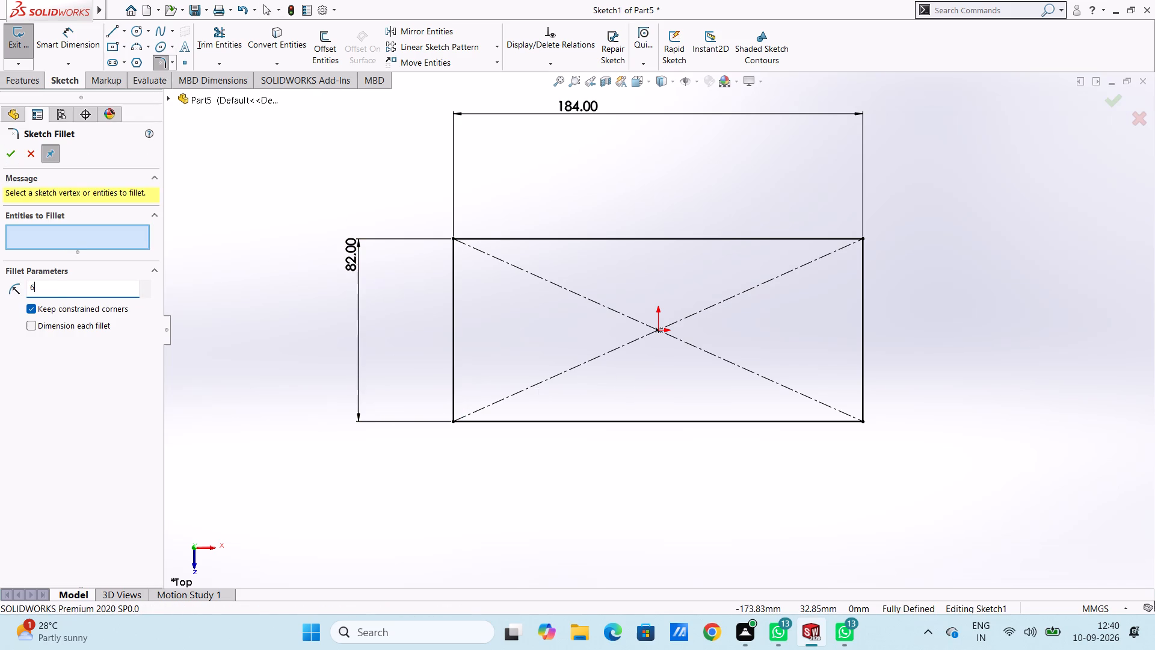
pyautogui.click(454, 238)
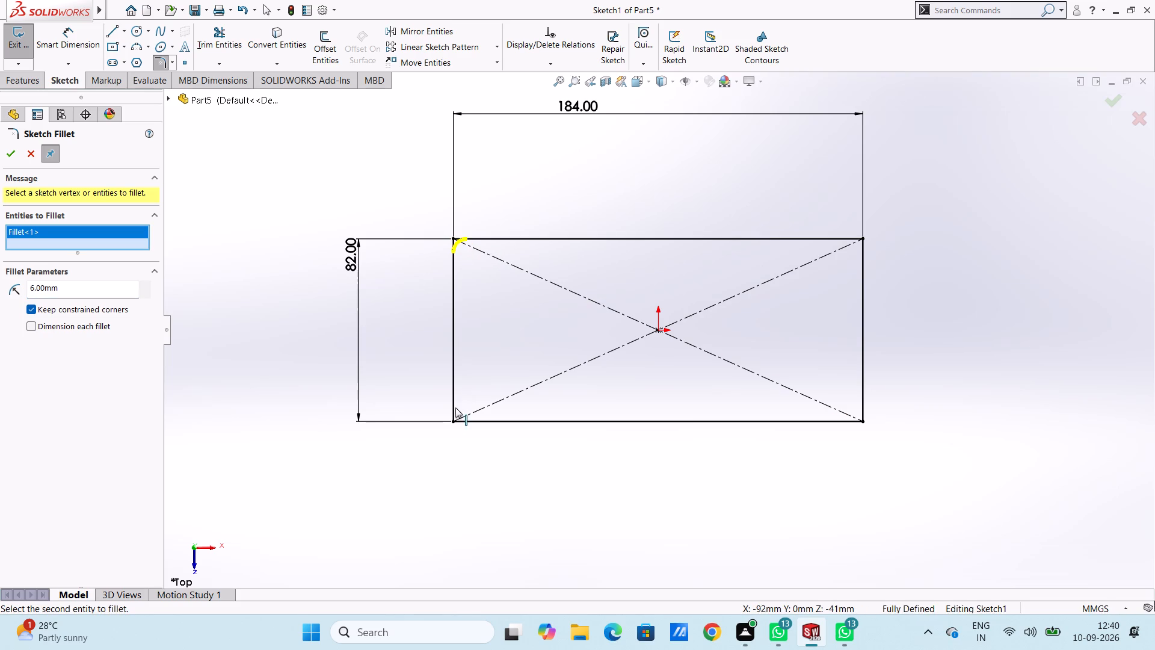
pyautogui.click(454, 419)
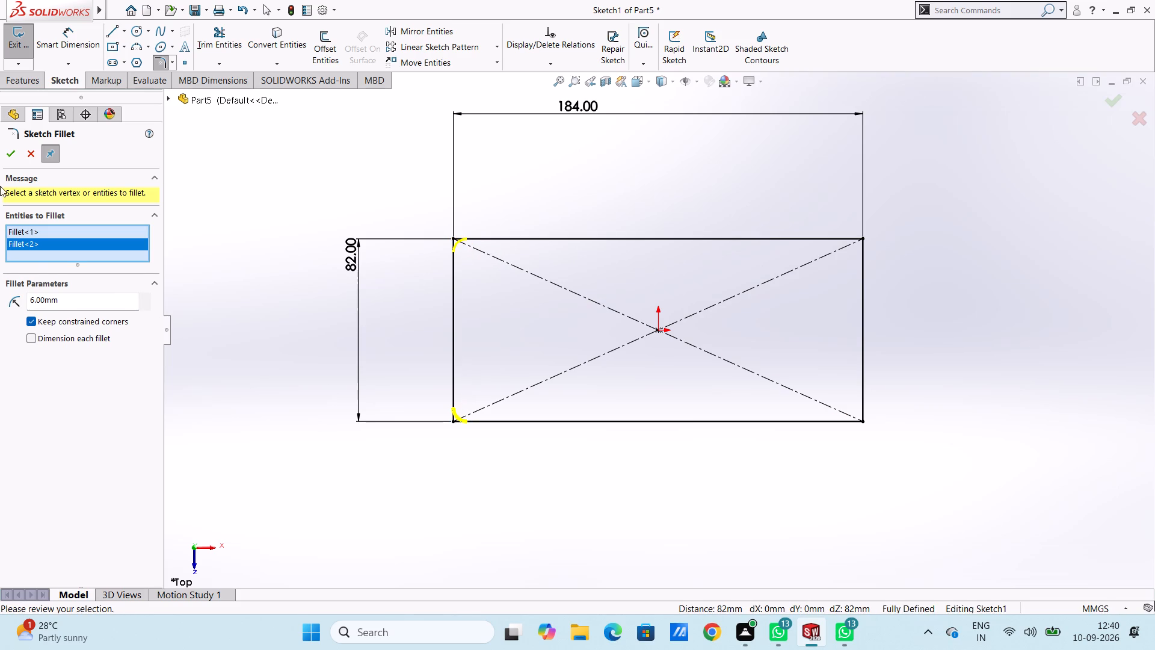
pyautogui.click(7, 156)
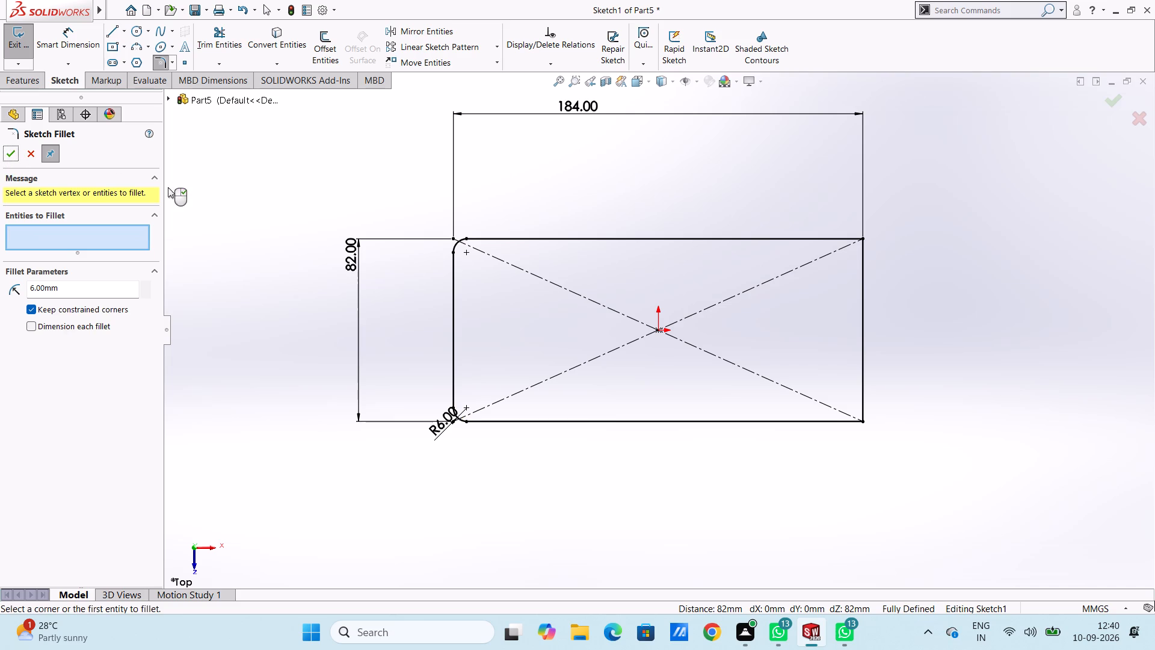
pyautogui.click(13, 154)
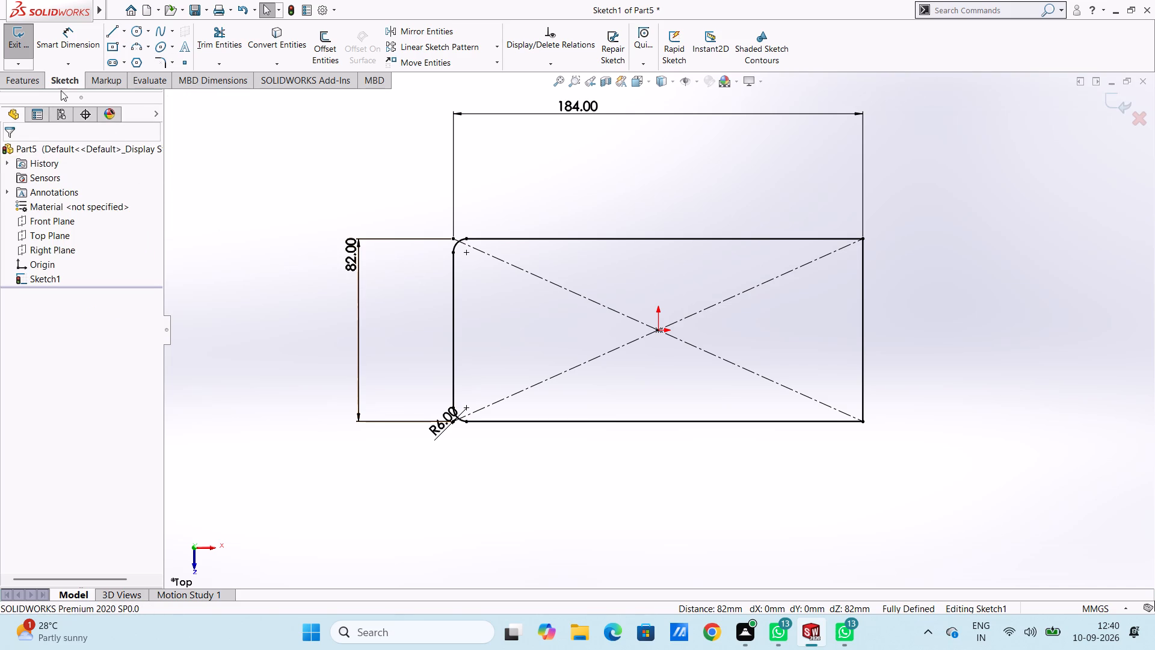
# Extrude the filleted rectangle as a boss with a blind depth of 17 mm.
pyautogui.click(39, 82)
pyautogui.click(31, 49)
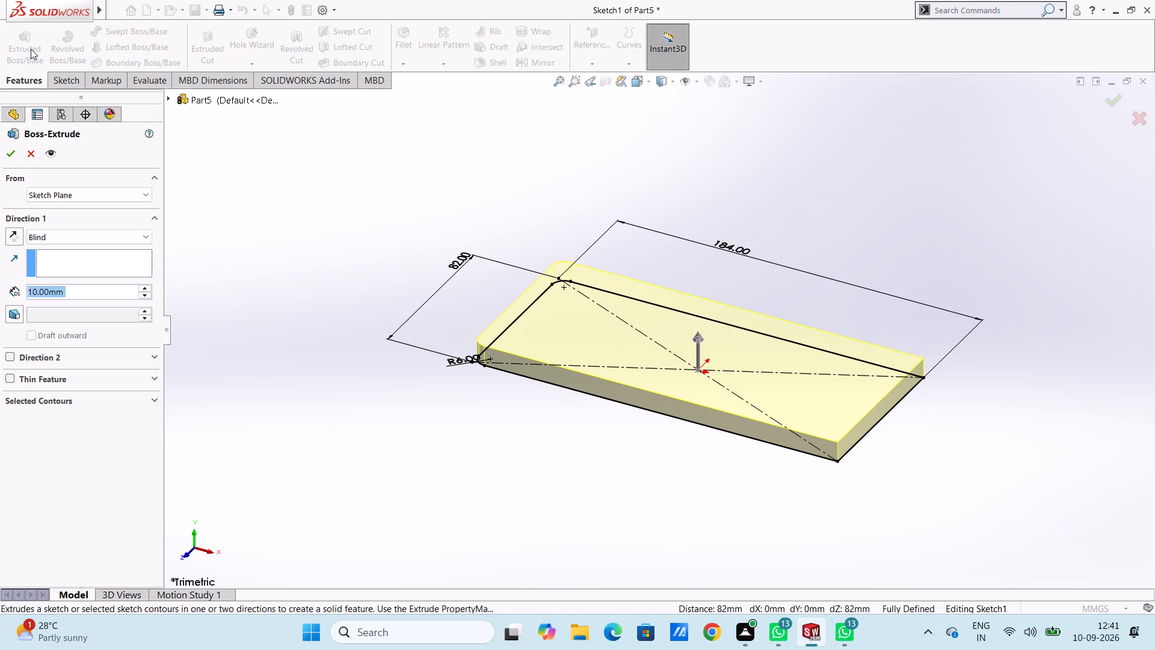
pyautogui.write('17')
pyautogui.press('Return')
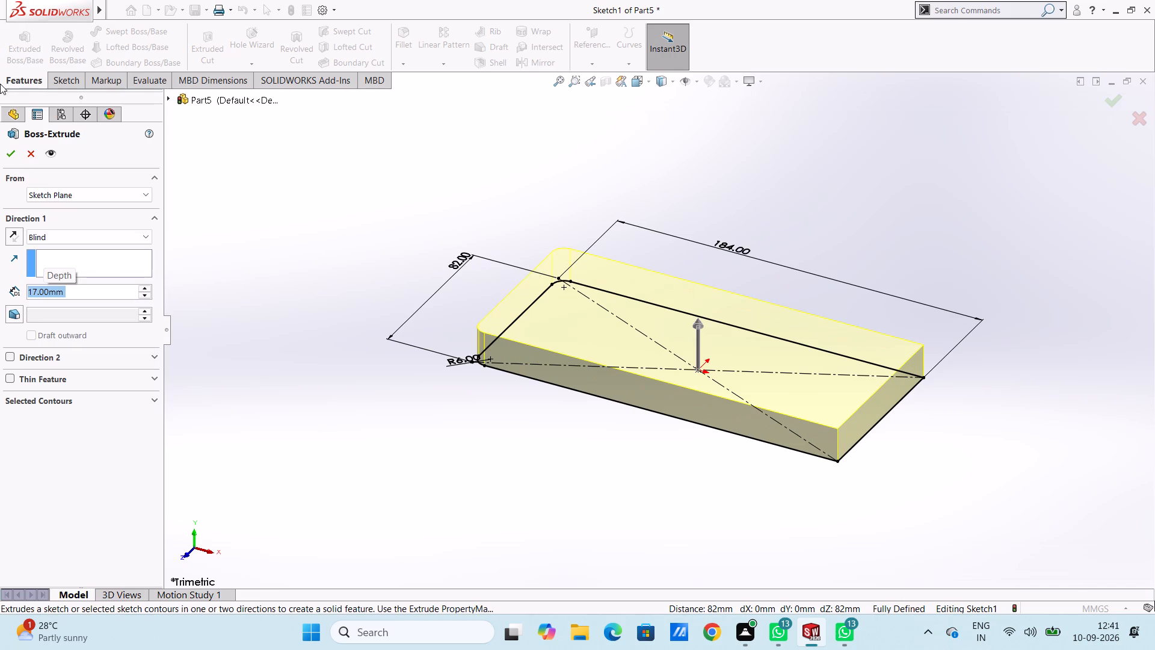
pyautogui.click(9, 155)
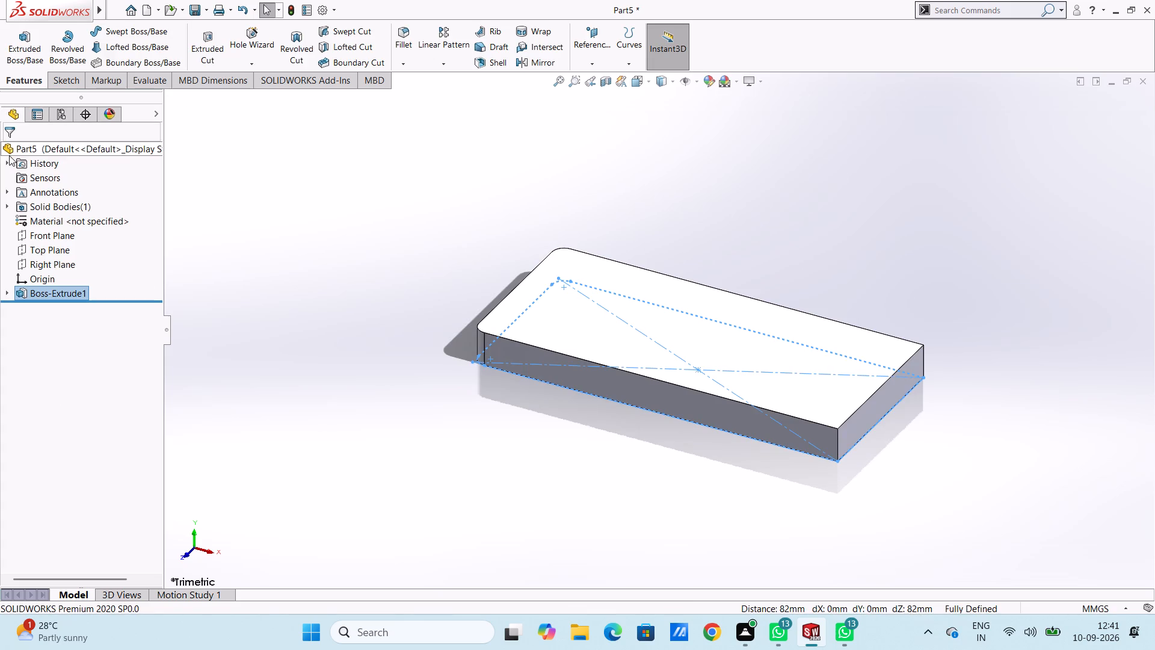
pyautogui.click(311, 243)
# Sketch a corner rectangle on the plate's top face at the square-cornered end, 42 mm wide and spanning the full 82 mm.
pyautogui.hotkey('ctrl', '5')
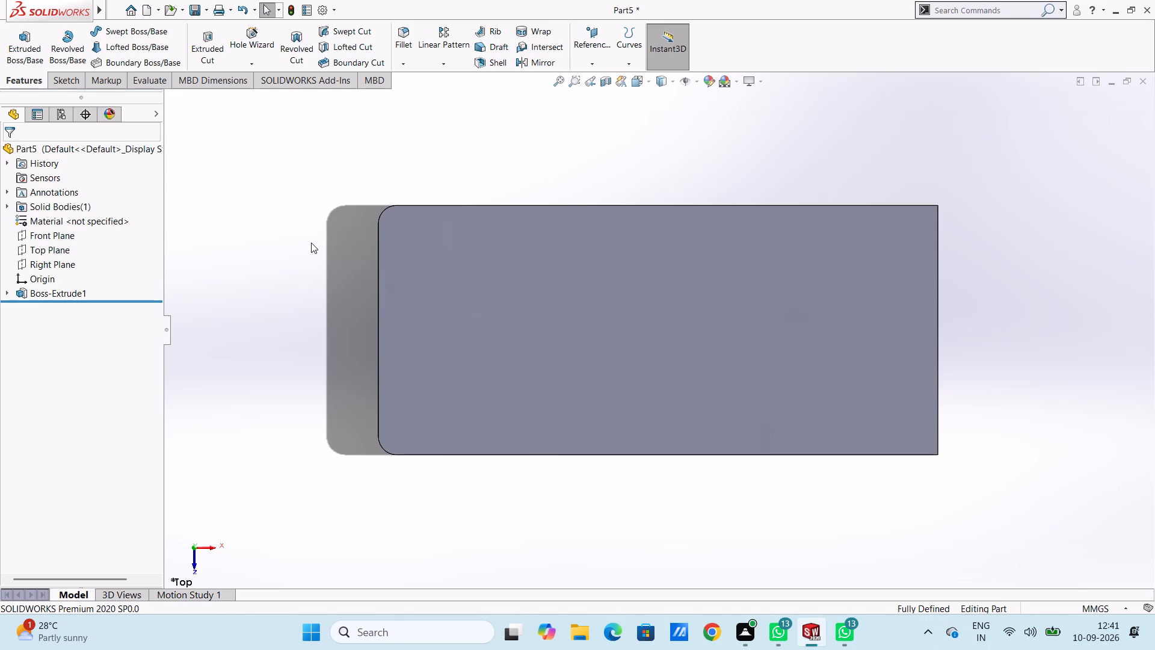
pyautogui.click(810, 284)
pyautogui.click(865, 245)
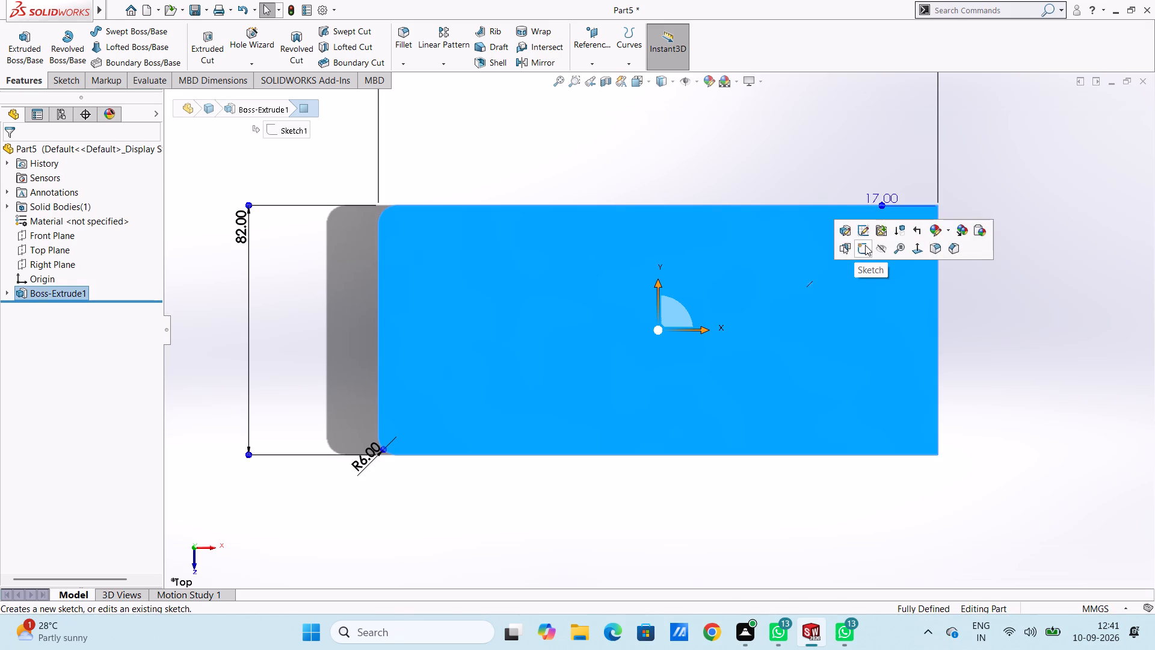
pyautogui.click(718, 151)
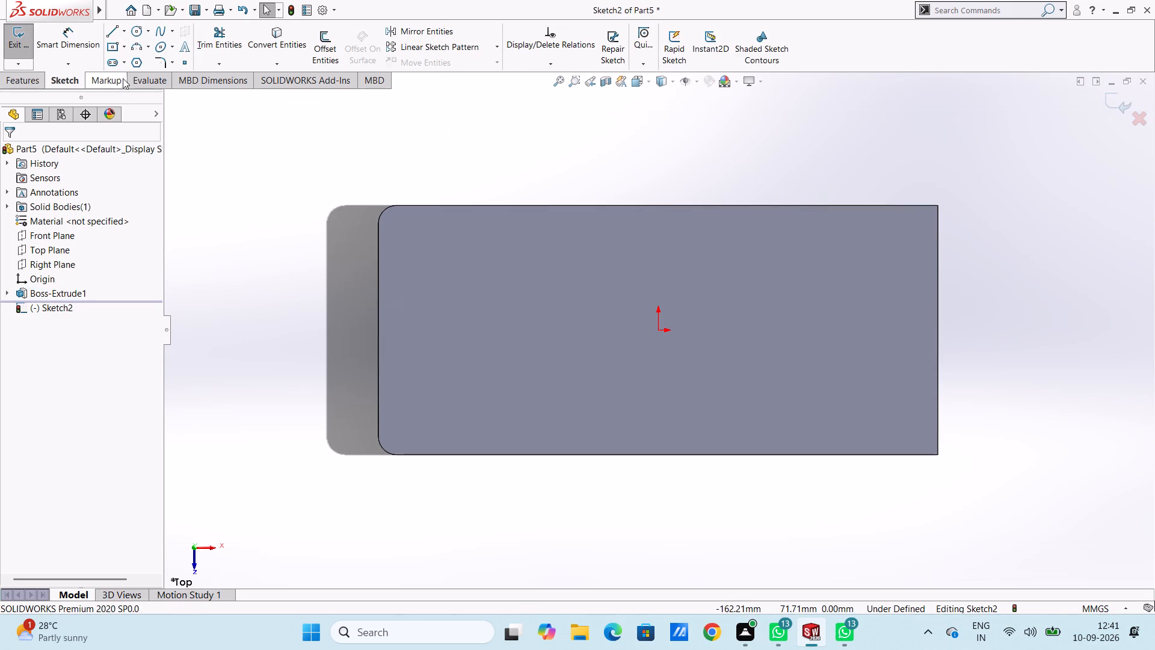
pyautogui.click(125, 51)
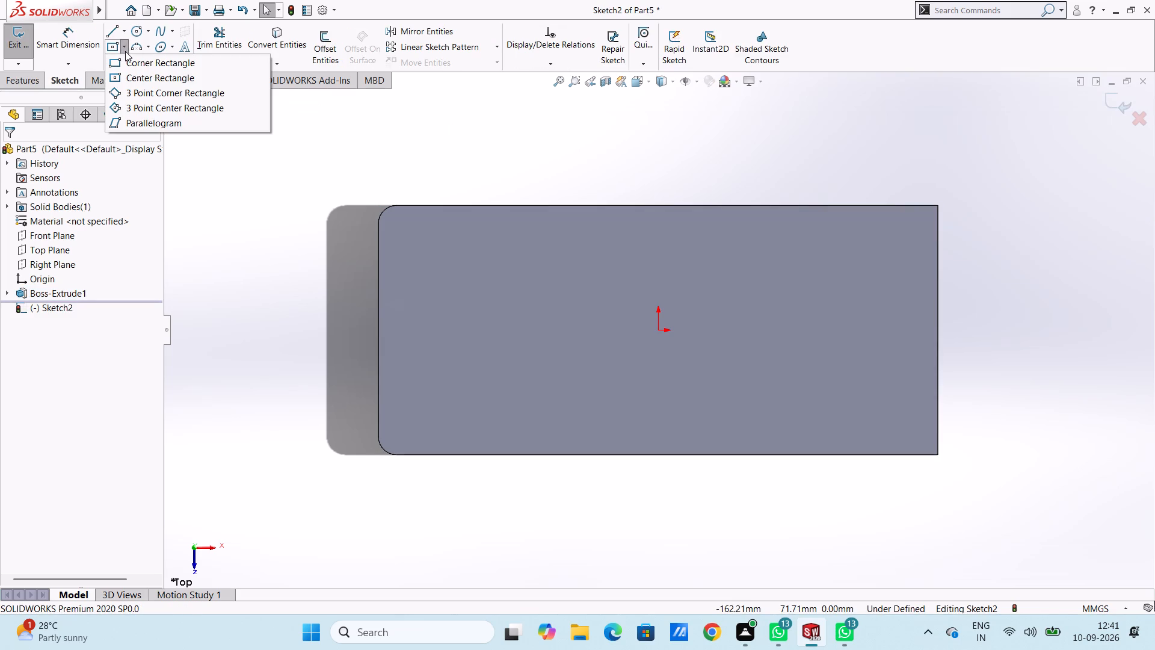
pyautogui.click(123, 66)
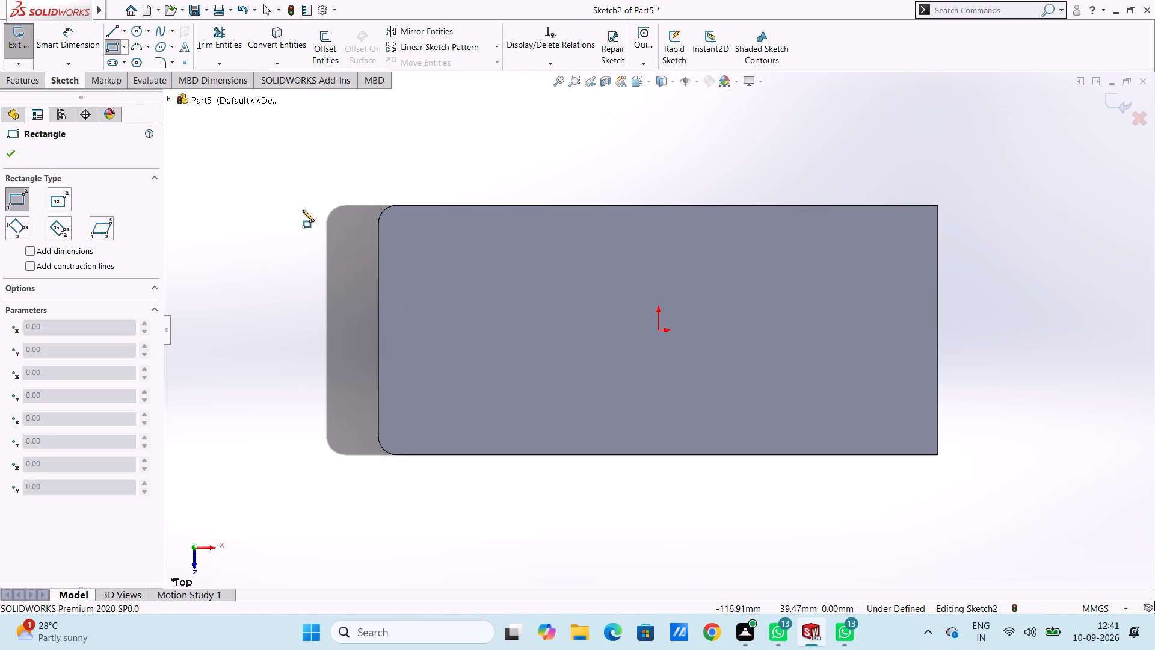
pyautogui.click(938, 454)
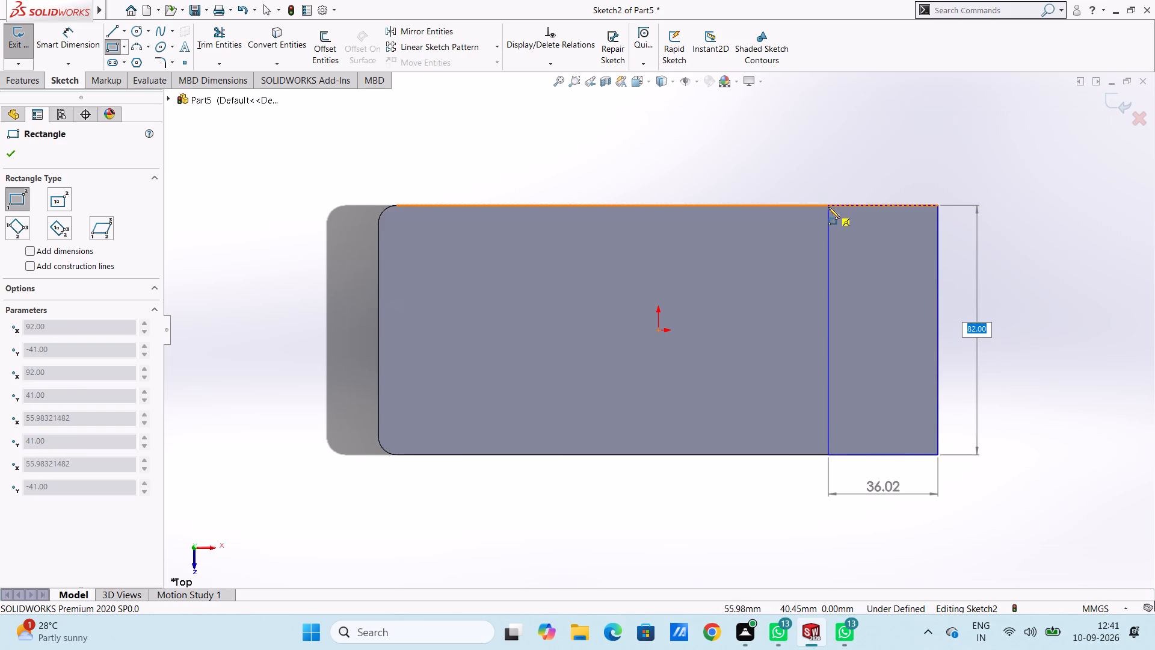
pyautogui.press('Return')
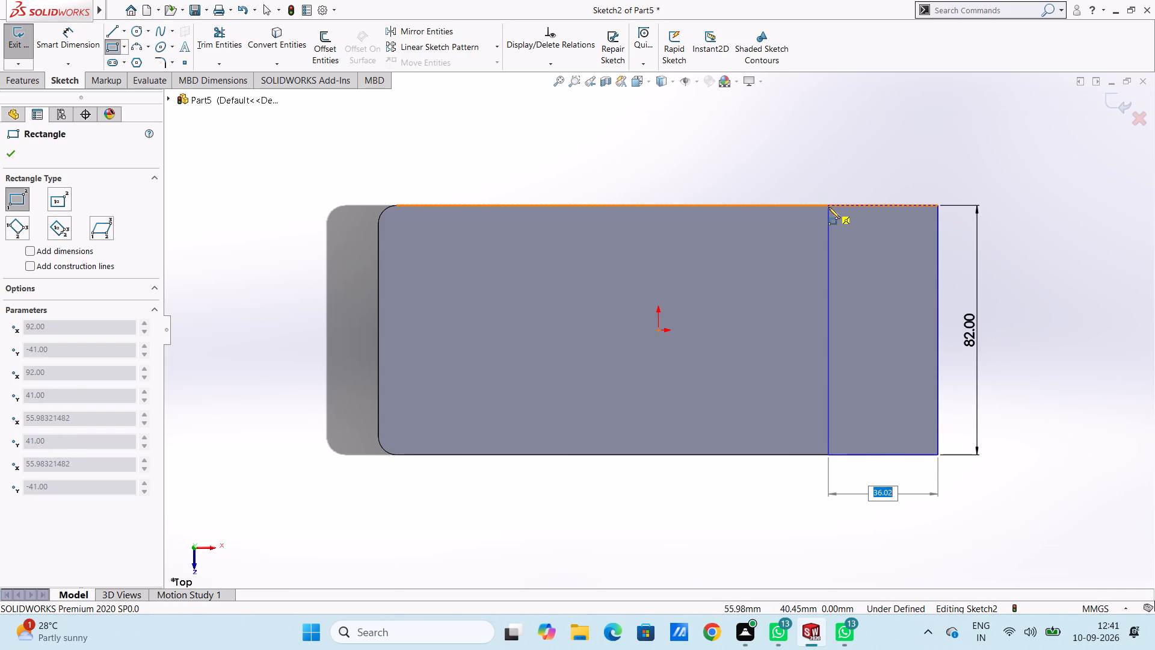
pyautogui.write('42')
pyautogui.press('Return')
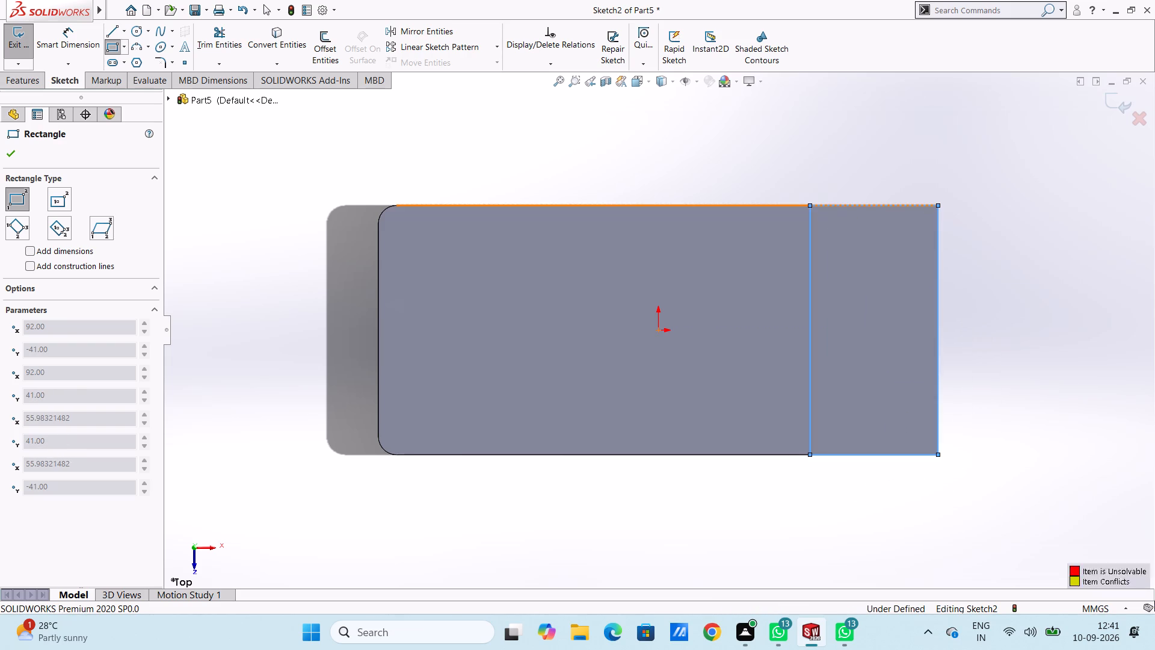
pyautogui.press('Escape')
pyautogui.press('Escape')
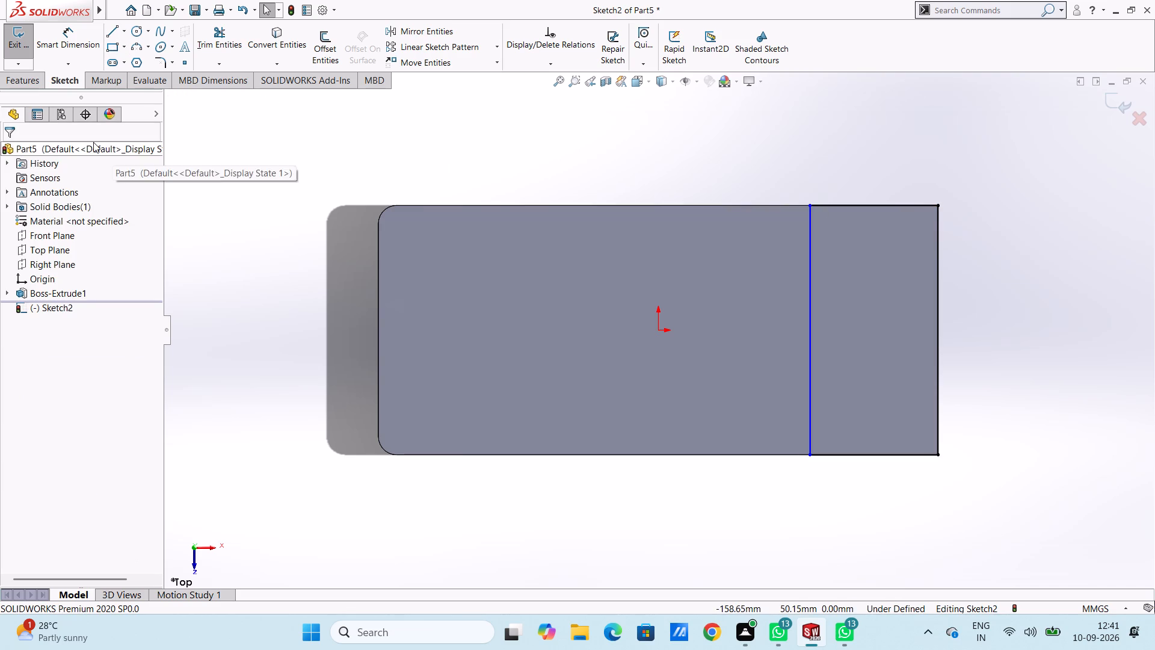
# Add a 42 mm driving dimension to the upper side of the rectangle at the plate's square-cornered end.
pyautogui.click(72, 36)
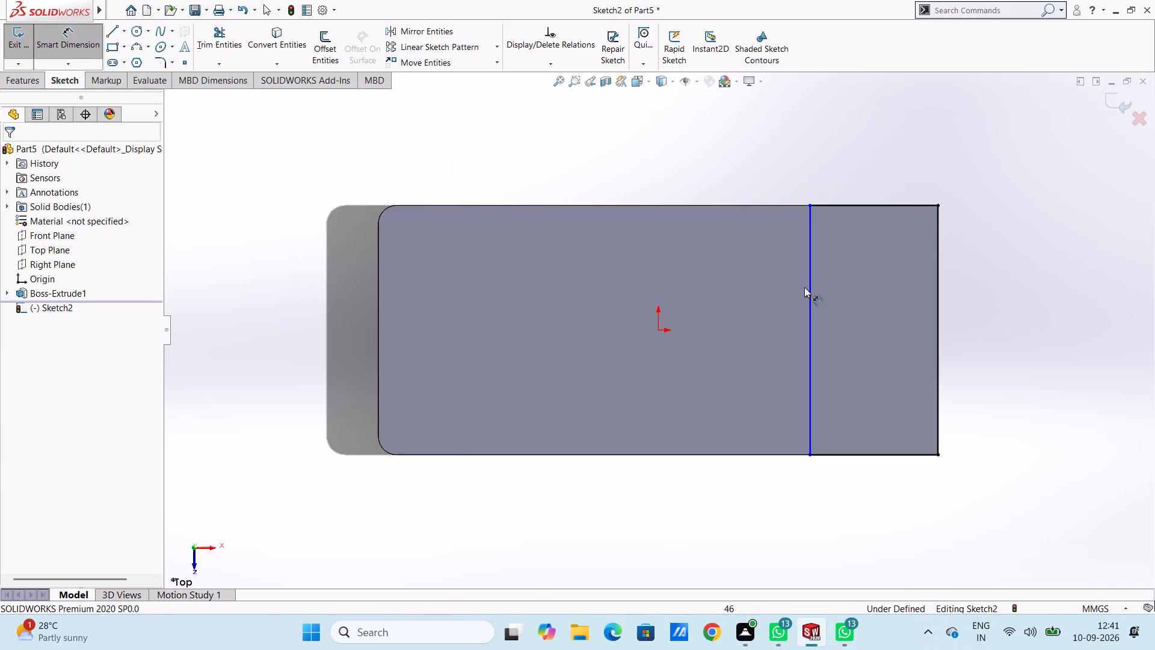
pyautogui.click(843, 202)
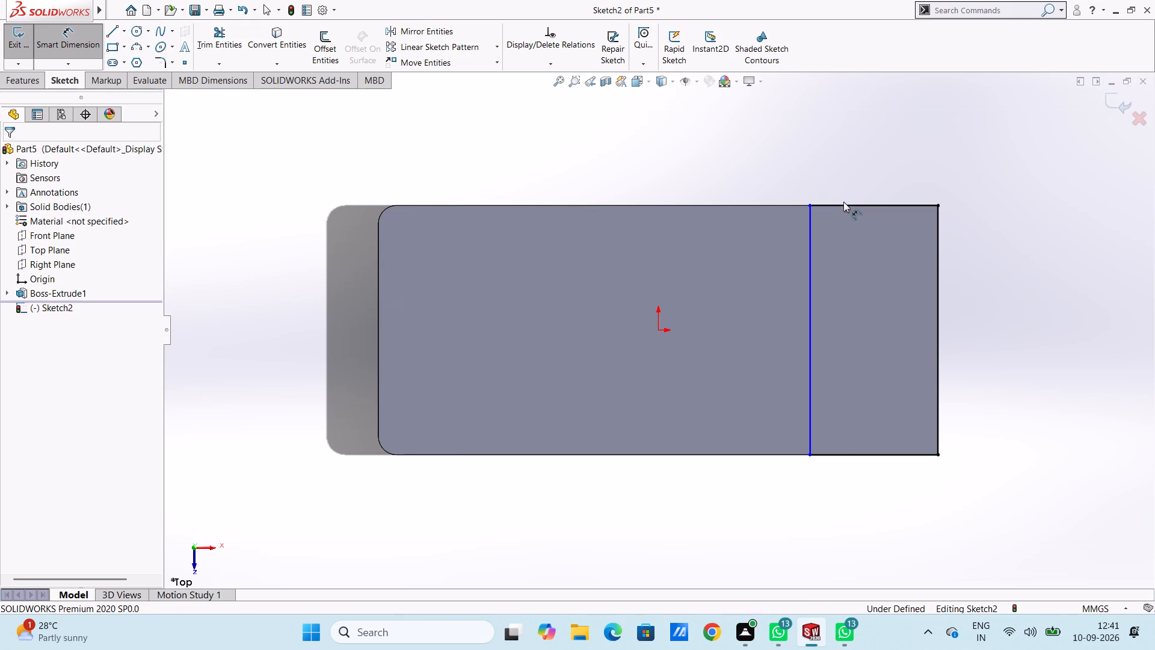
pyautogui.click(843, 205)
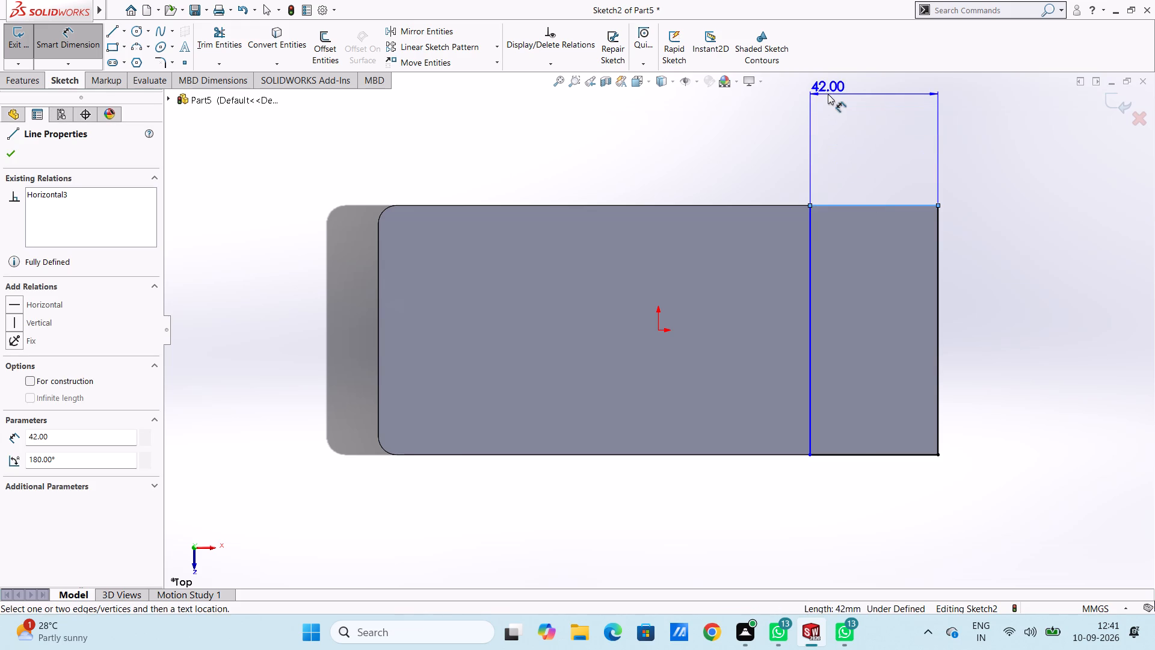
pyautogui.click(828, 94)
pyautogui.press('Return')
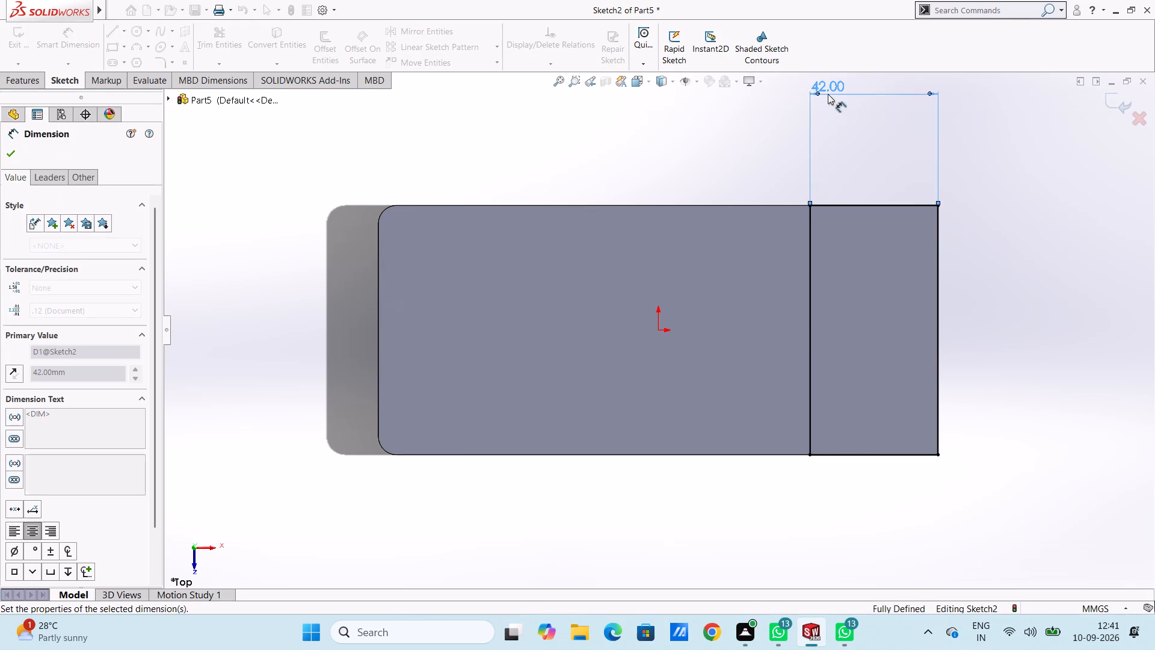
pyautogui.click(866, 144)
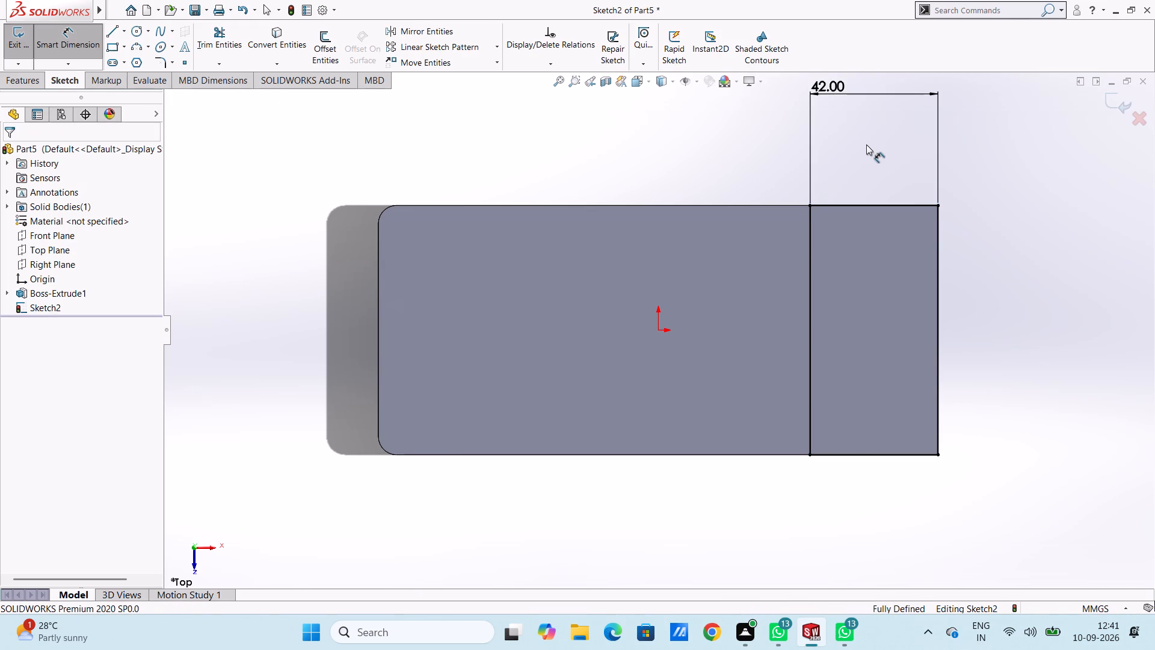
pyautogui.press('Escape')
pyautogui.press('Escape')
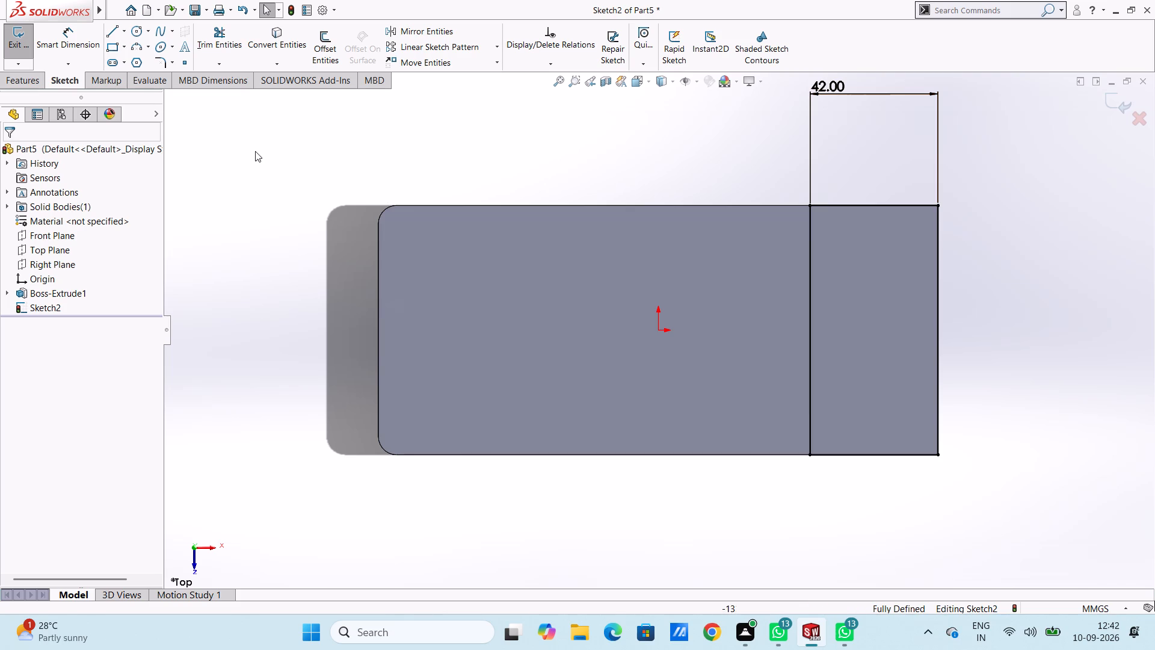
# Apply 6 mm sketch fillets to the rectangle's two inner corners, facing the plate's rounded end.
pyautogui.click(160, 64)
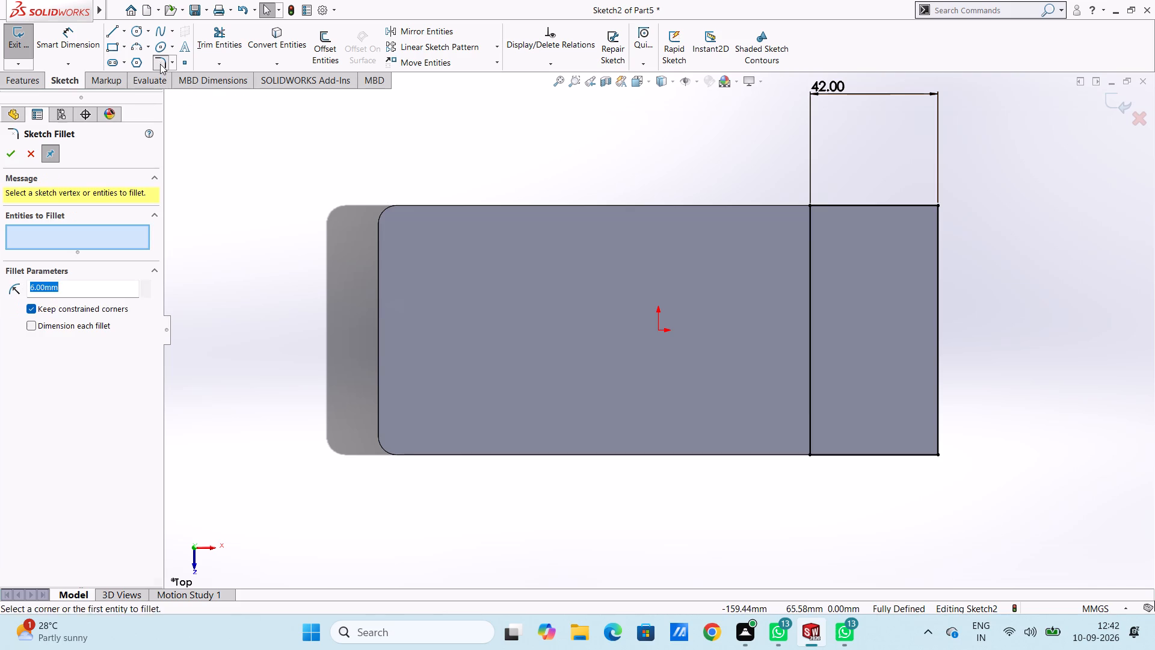
pyautogui.click(812, 208)
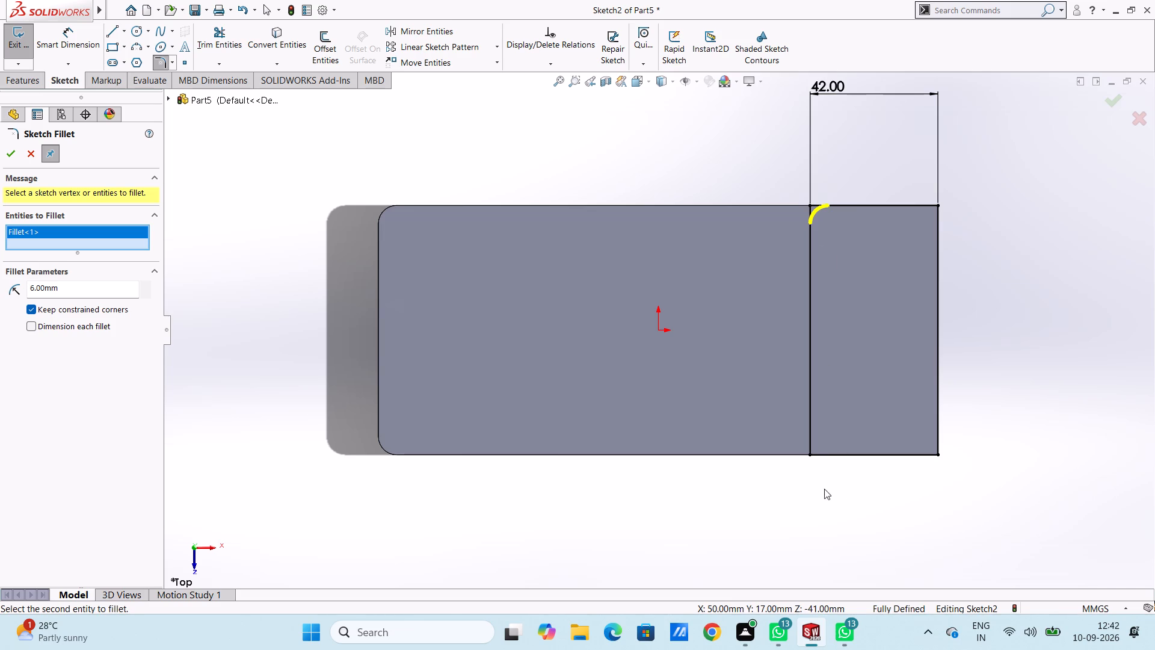
pyautogui.click(811, 452)
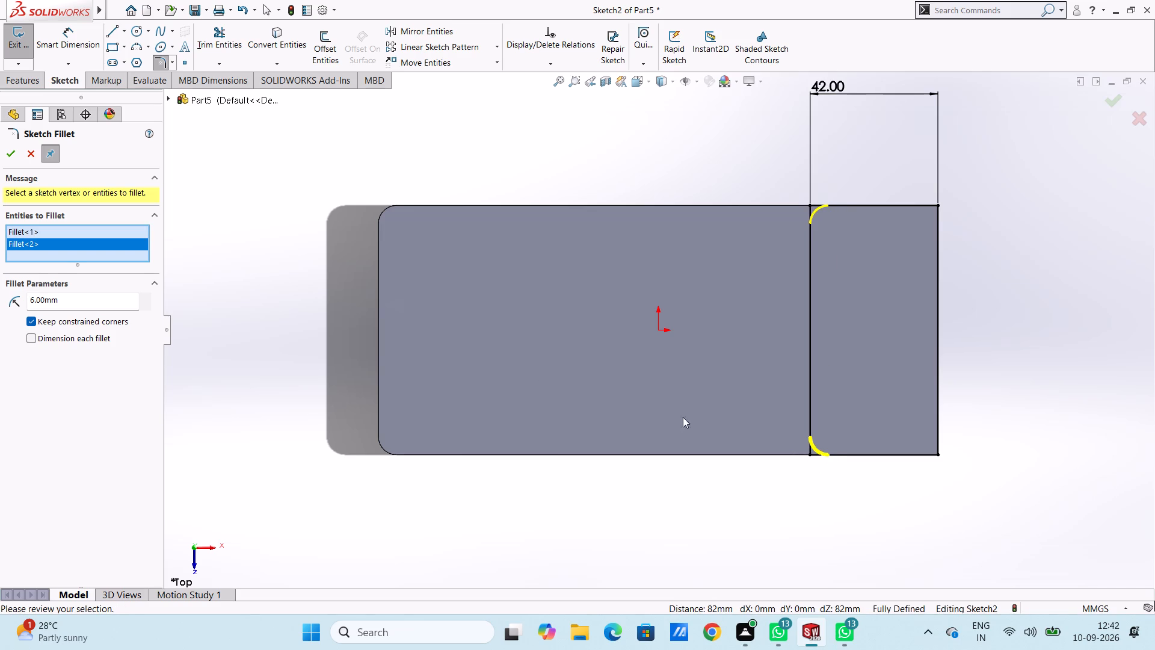
pyautogui.click(8, 153)
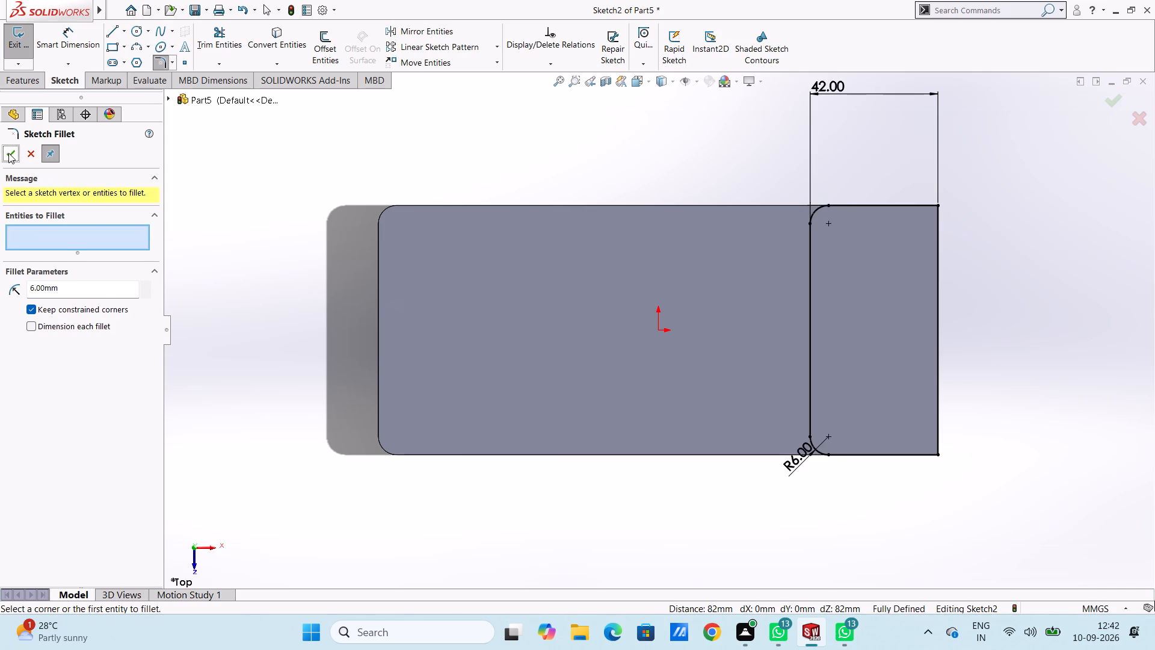
pyautogui.click(8, 149)
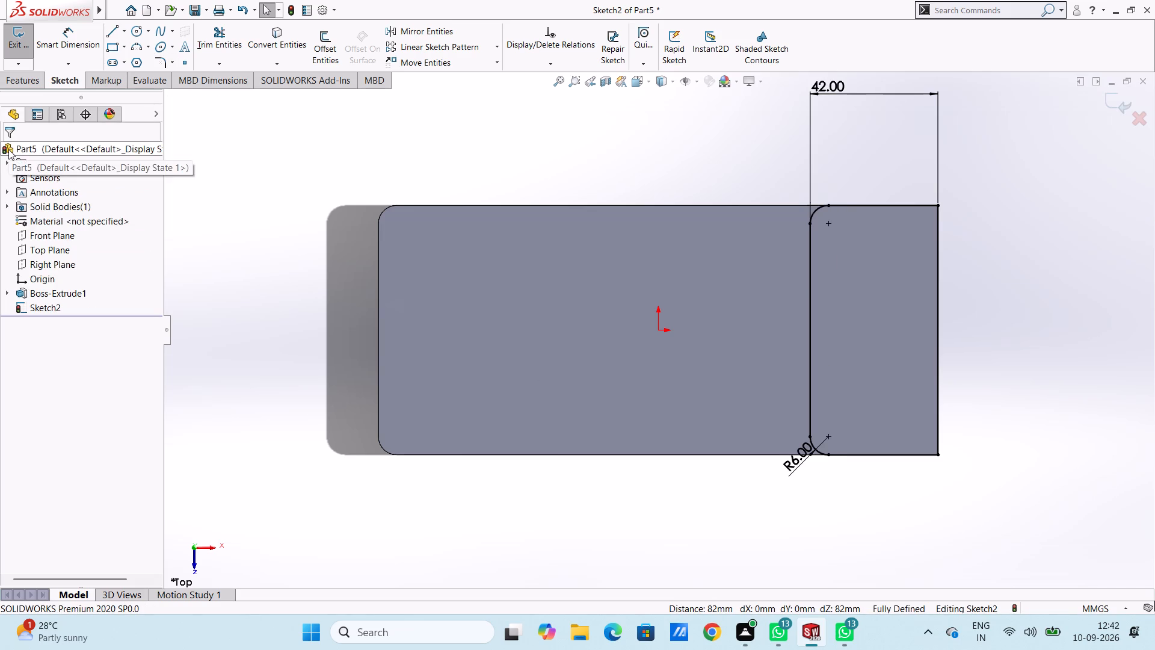
# Extrude the filleted rectangle upward as a merged boss with a blind depth of 45 mm.
pyautogui.click(16, 84)
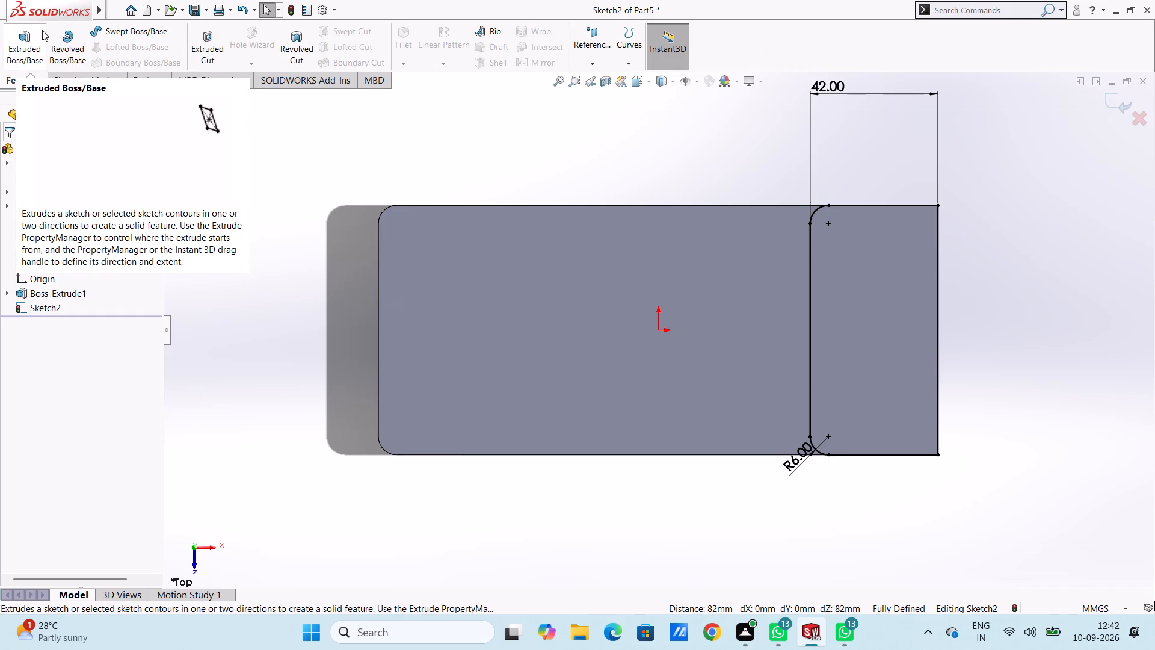
pyautogui.click(42, 30)
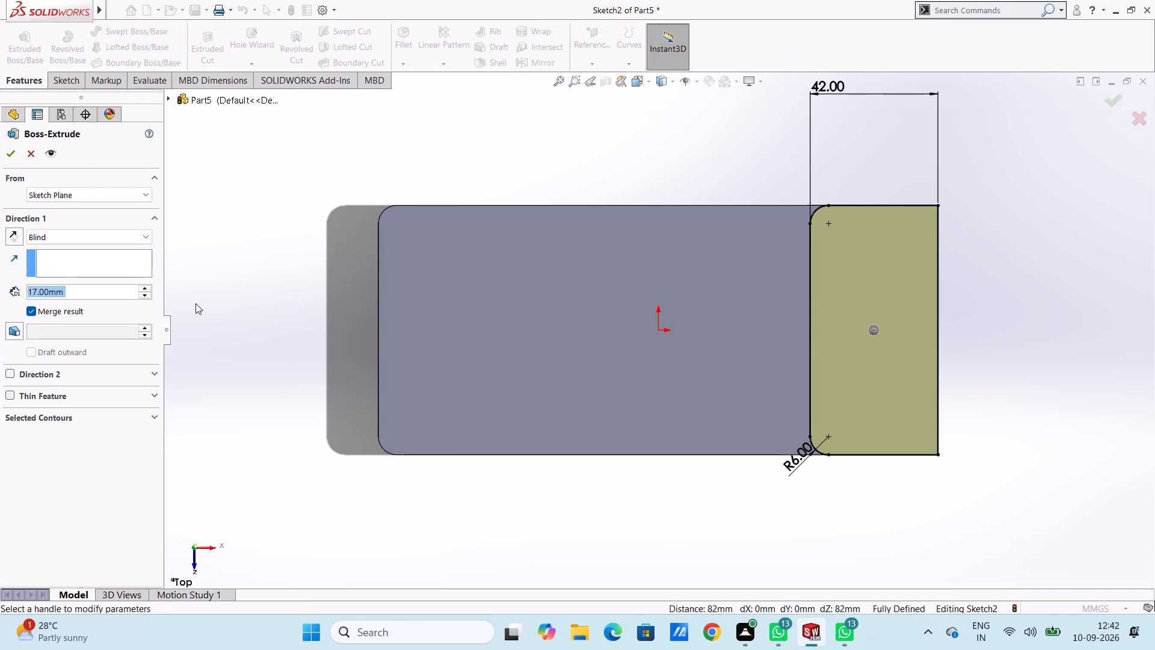
pyautogui.rightClick(196, 303)
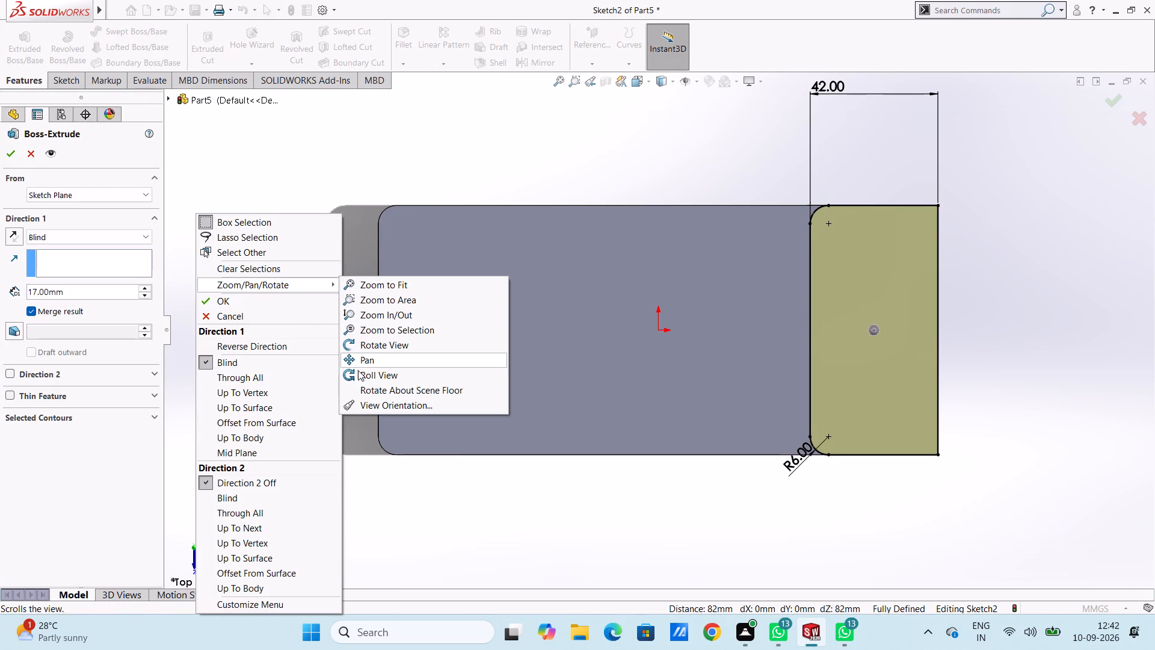
pyautogui.click(381, 345)
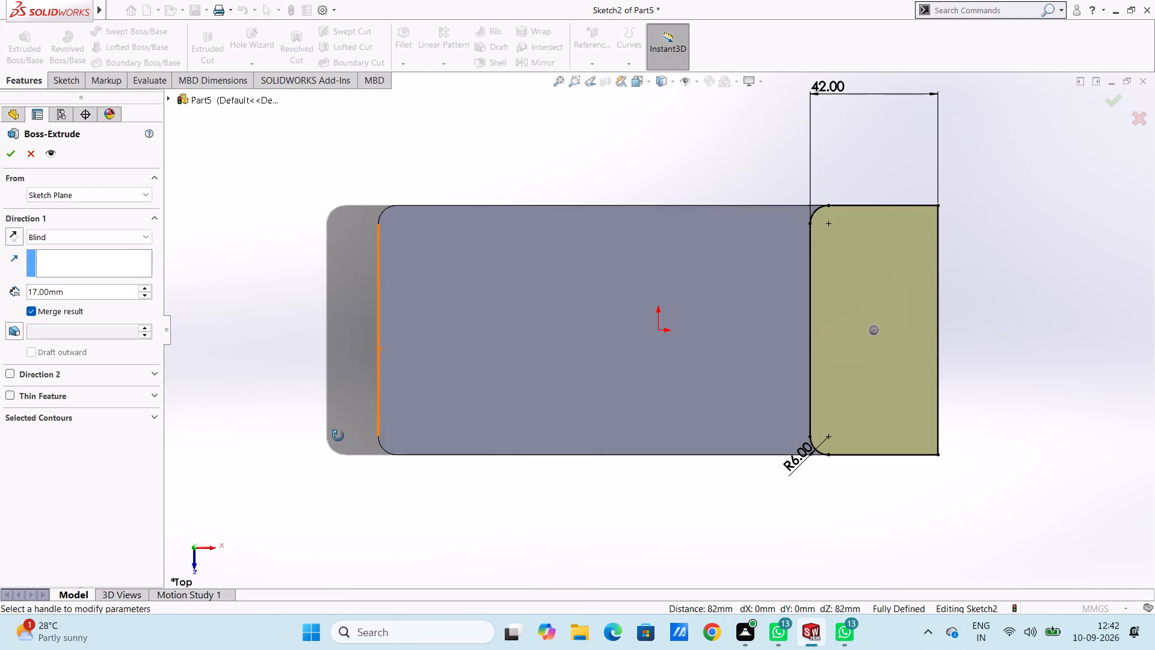
pyautogui.moveTo(338, 436); pyautogui.dragTo(341, 256)
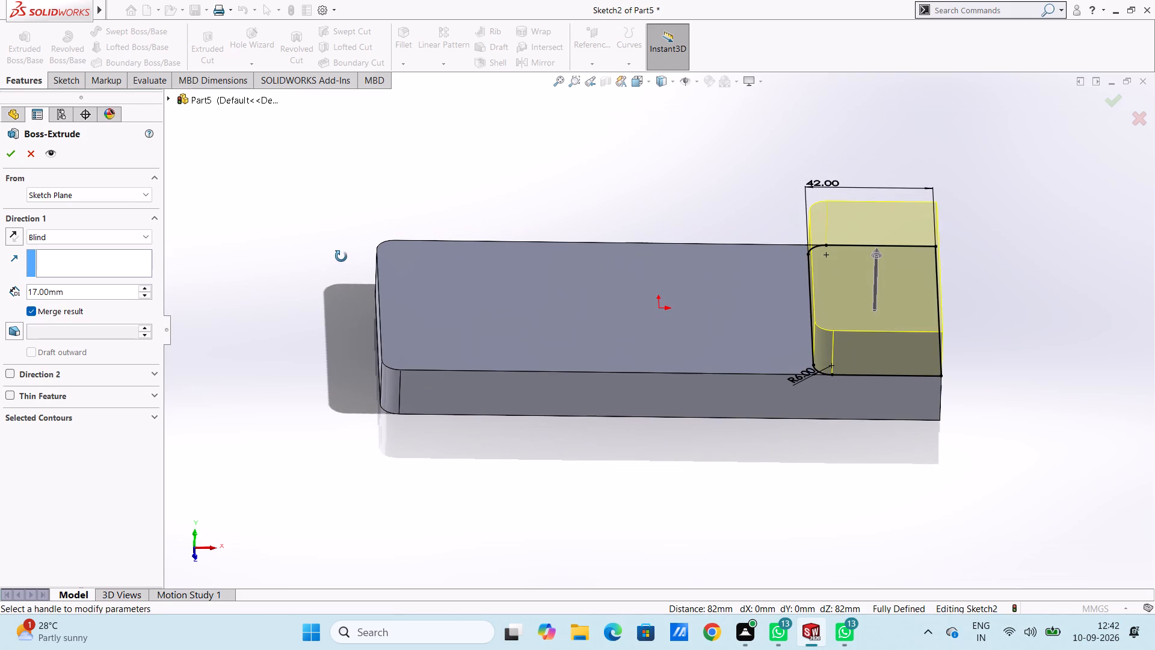
pyautogui.press('Escape')
pyautogui.doubleClick(108, 291)
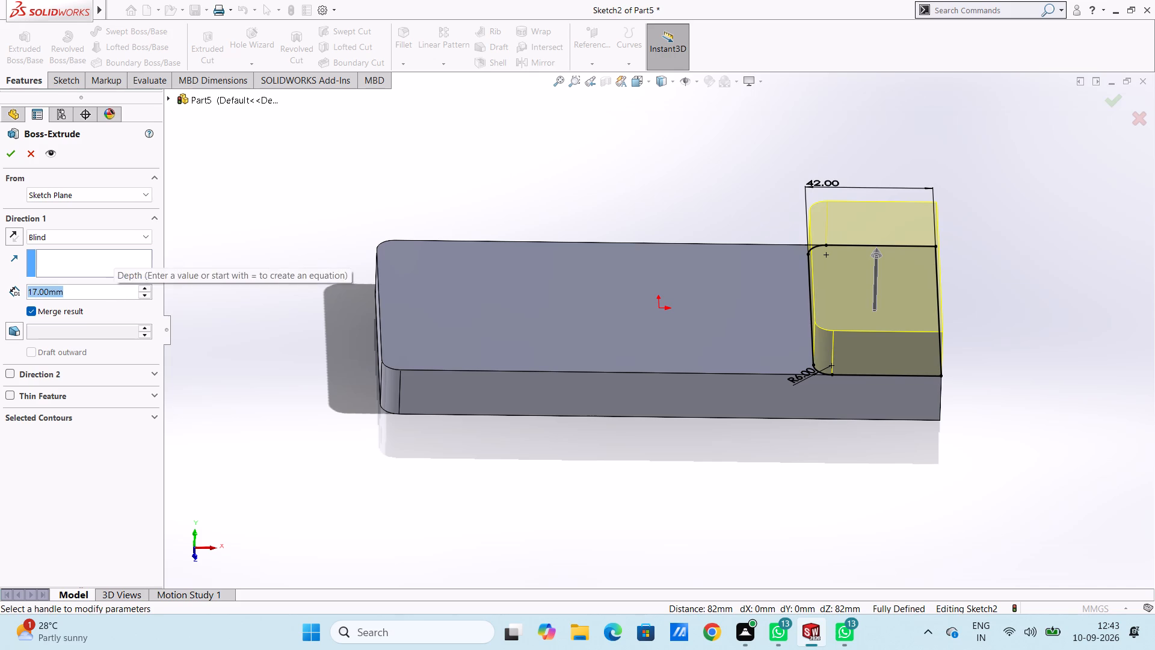
pyautogui.write('45')
pyautogui.press('Return')
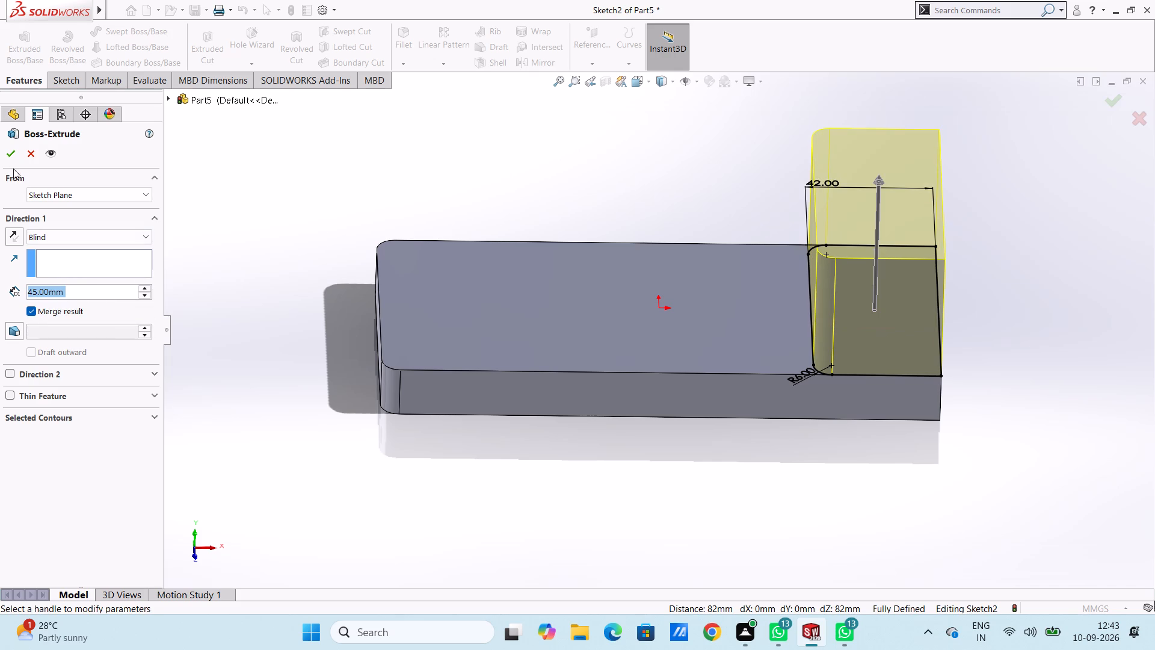
pyautogui.click(11, 155)
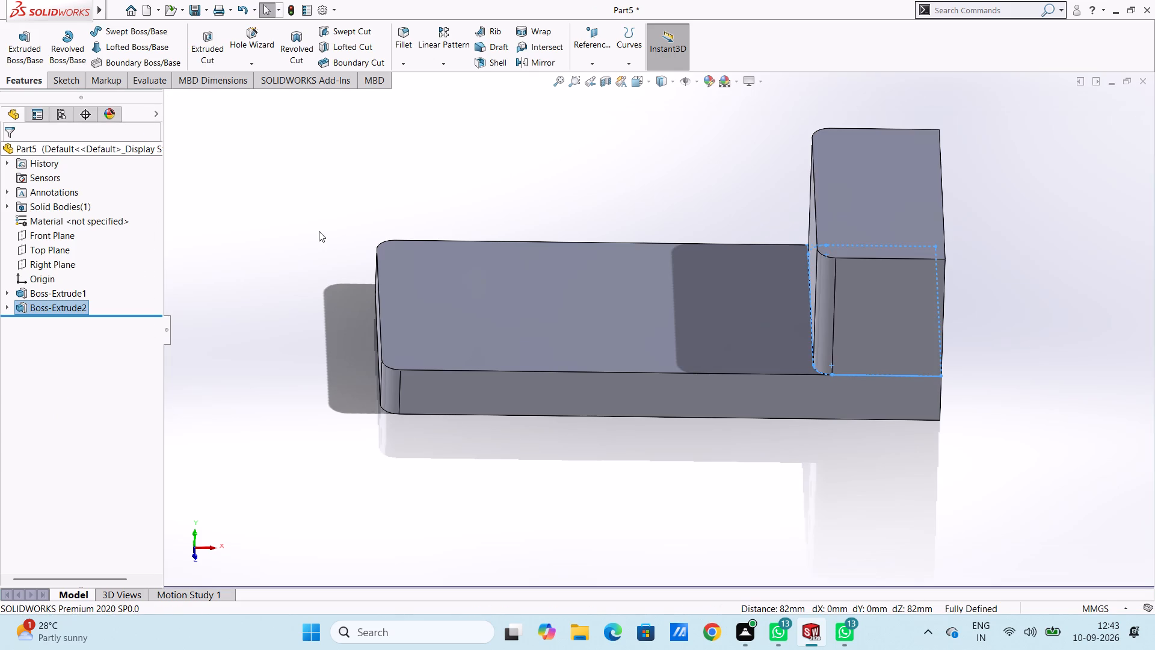
# On the part's front face, sketch a 10 mm radius circle centred on the plate's top edge, about 61 mm from the origin toward the rounded end.
pyautogui.click(319, 231)
pyautogui.hotkey('ctrl', '1')
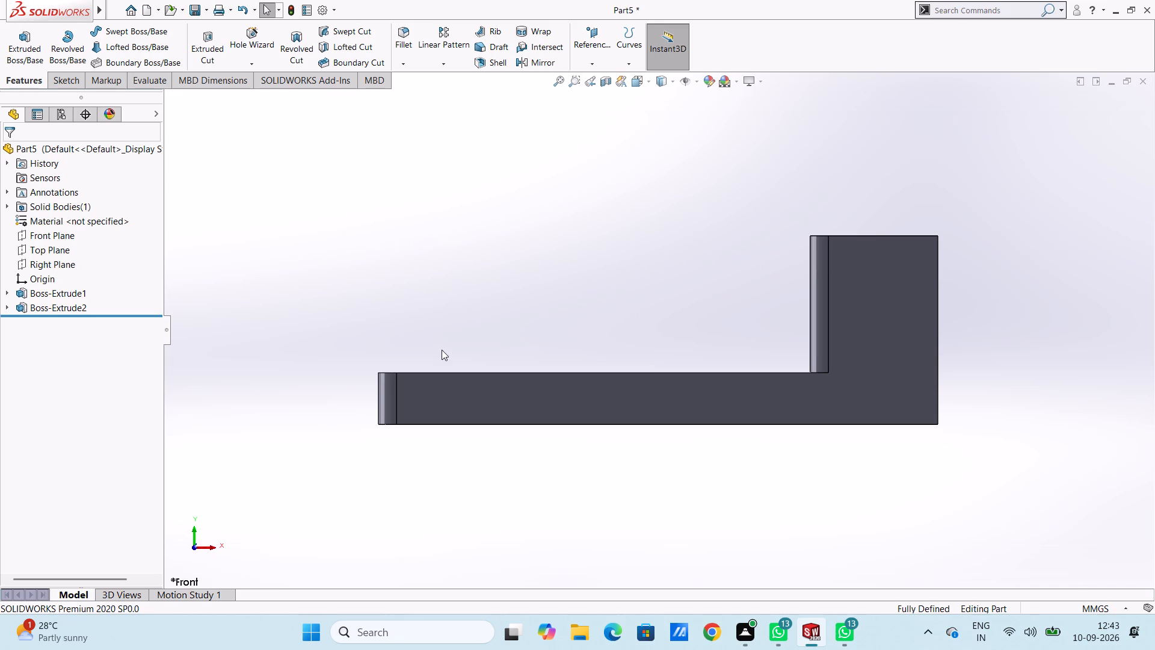
pyautogui.click(466, 385)
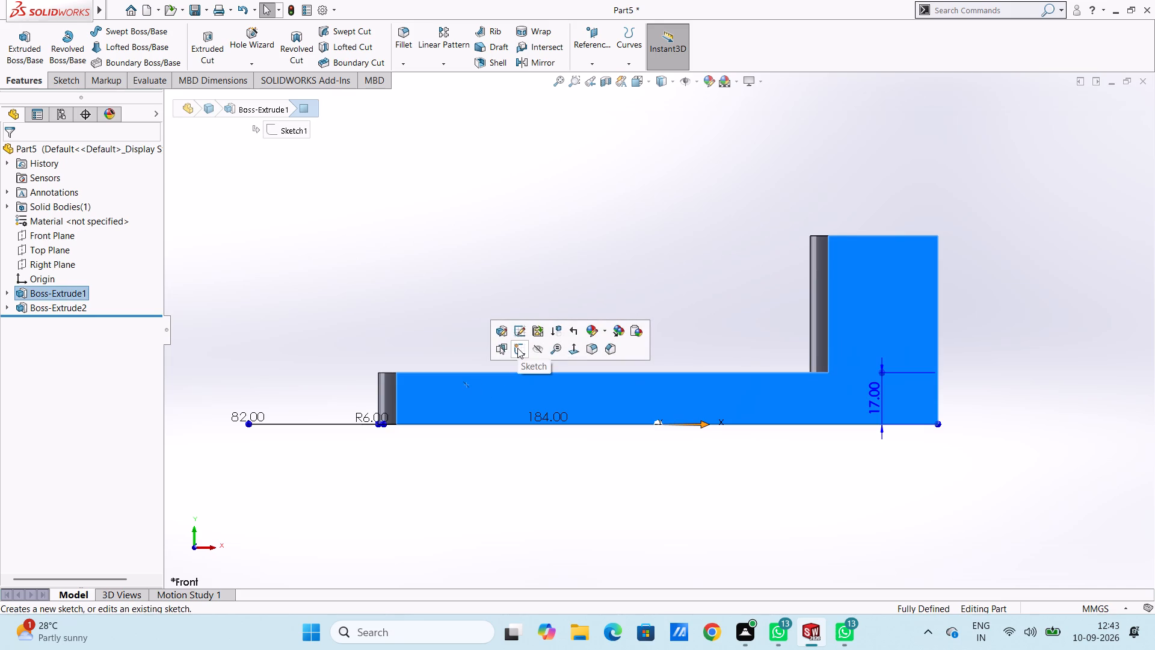
pyautogui.click(517, 348)
pyautogui.click(411, 325)
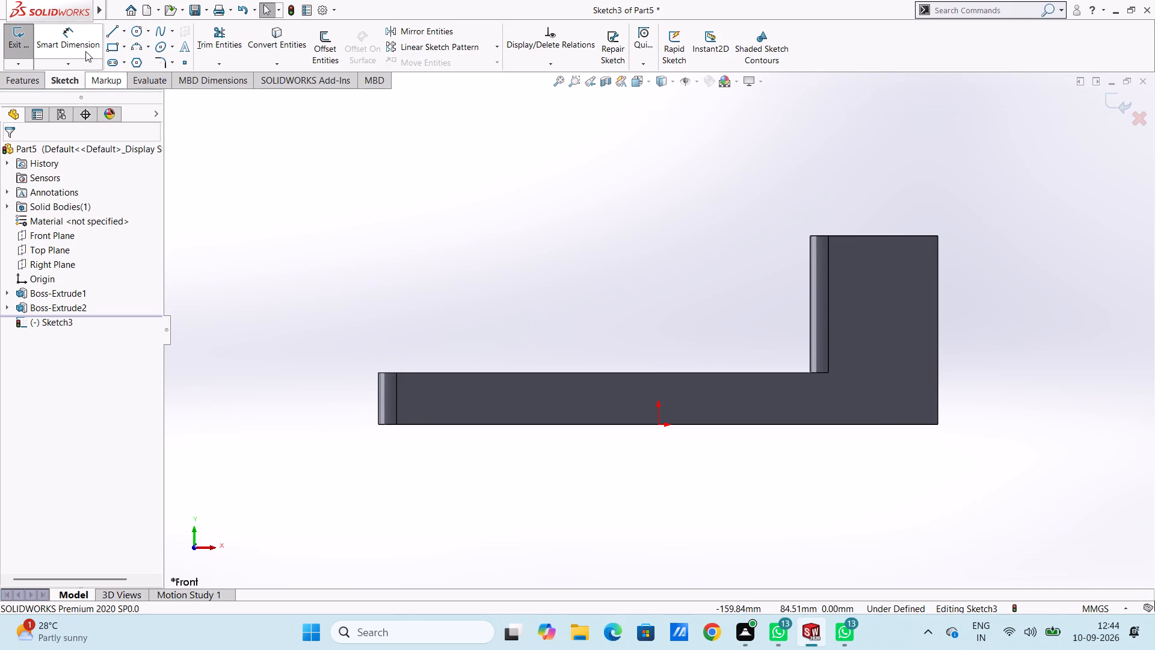
pyautogui.click(136, 33)
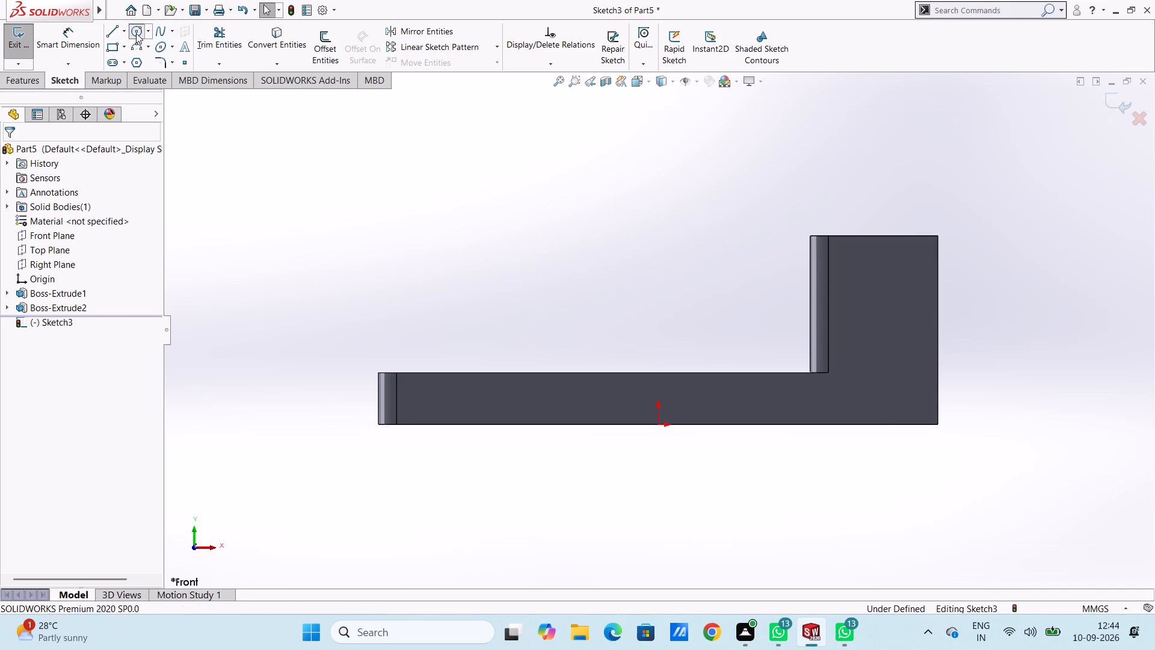
pyautogui.click(473, 374)
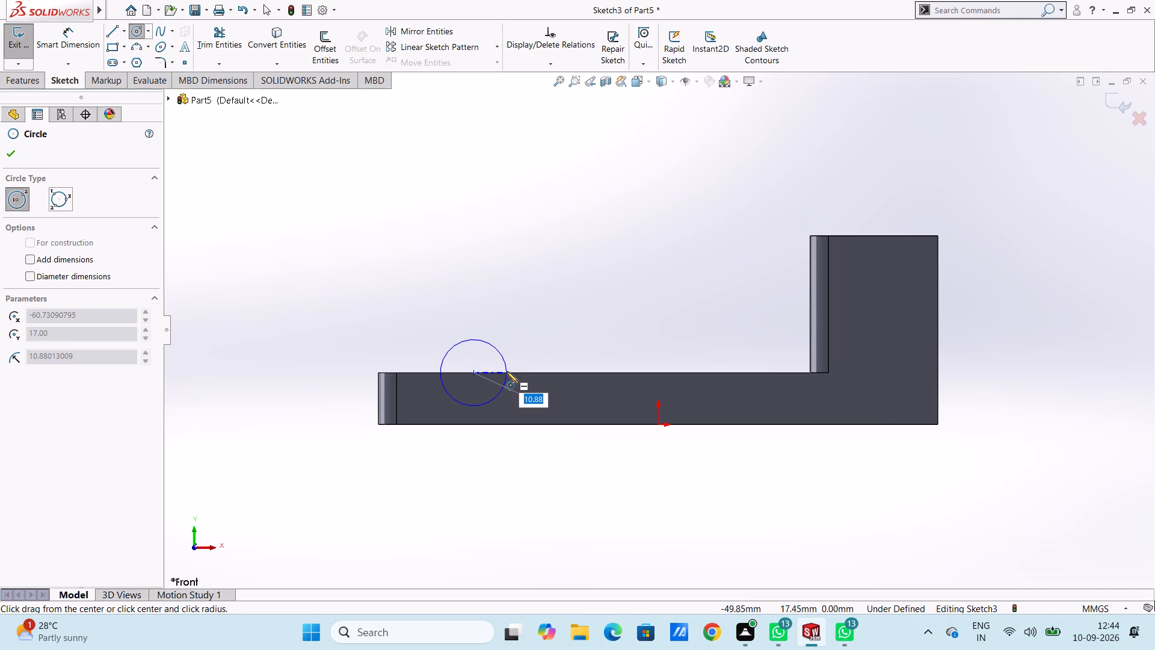
pyautogui.write('10')
pyautogui.press('Return')
pyautogui.press('Escape')
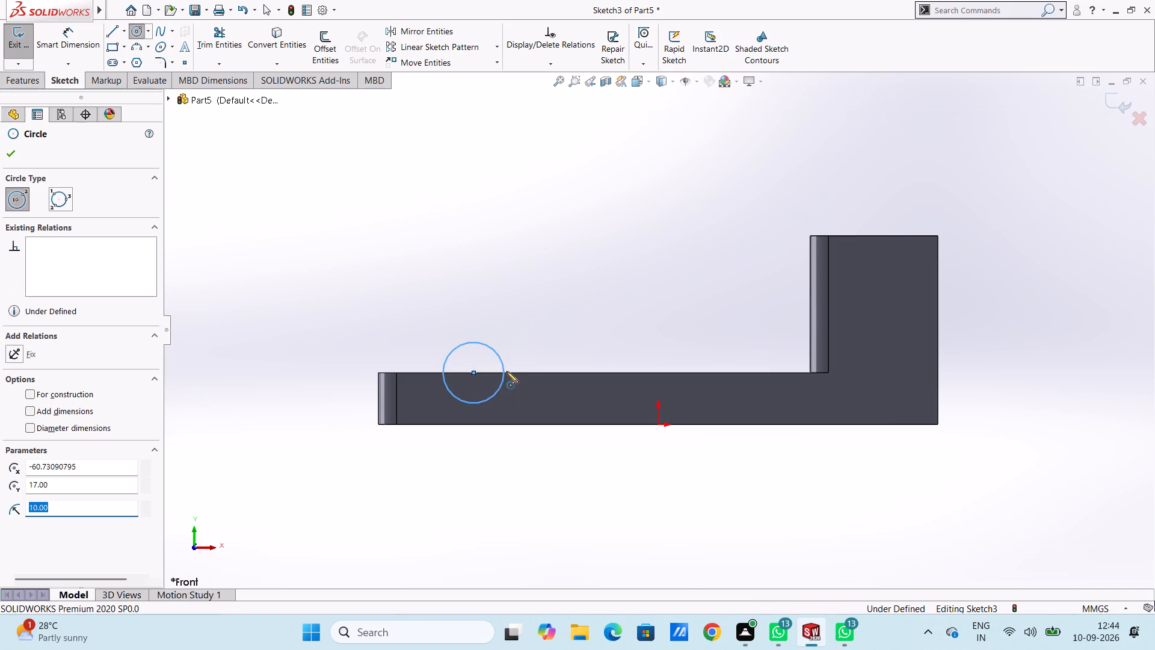
pyautogui.press('Escape')
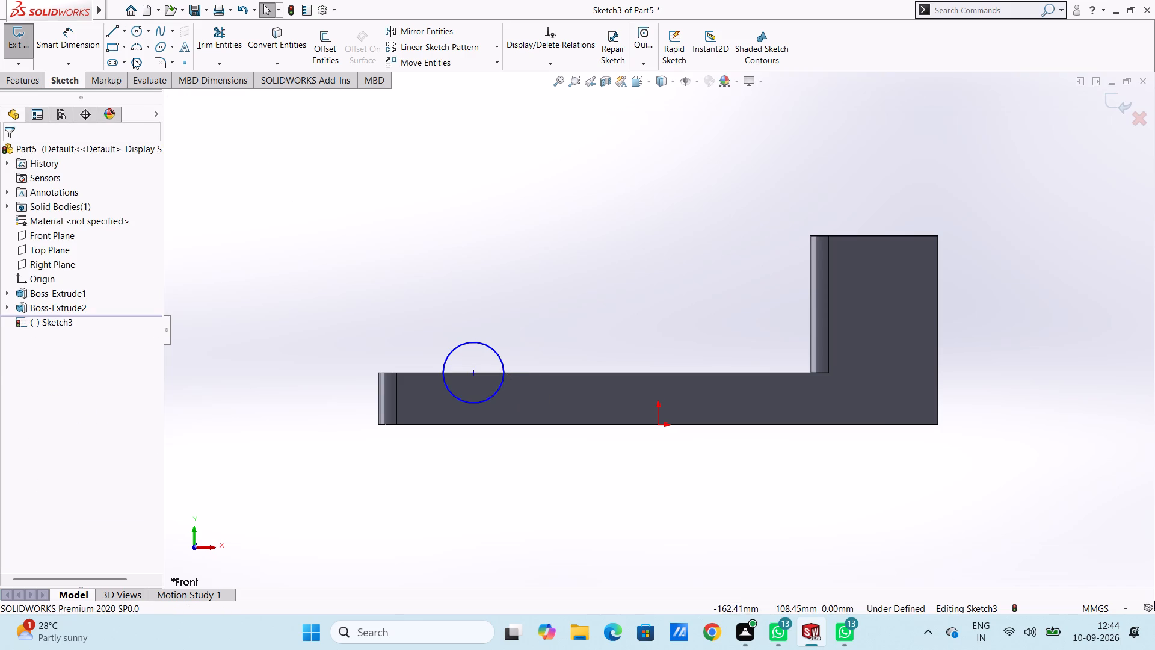
# Try to dimension the circle's centre from the raised block's upper outer corner.
pyautogui.click(87, 31)
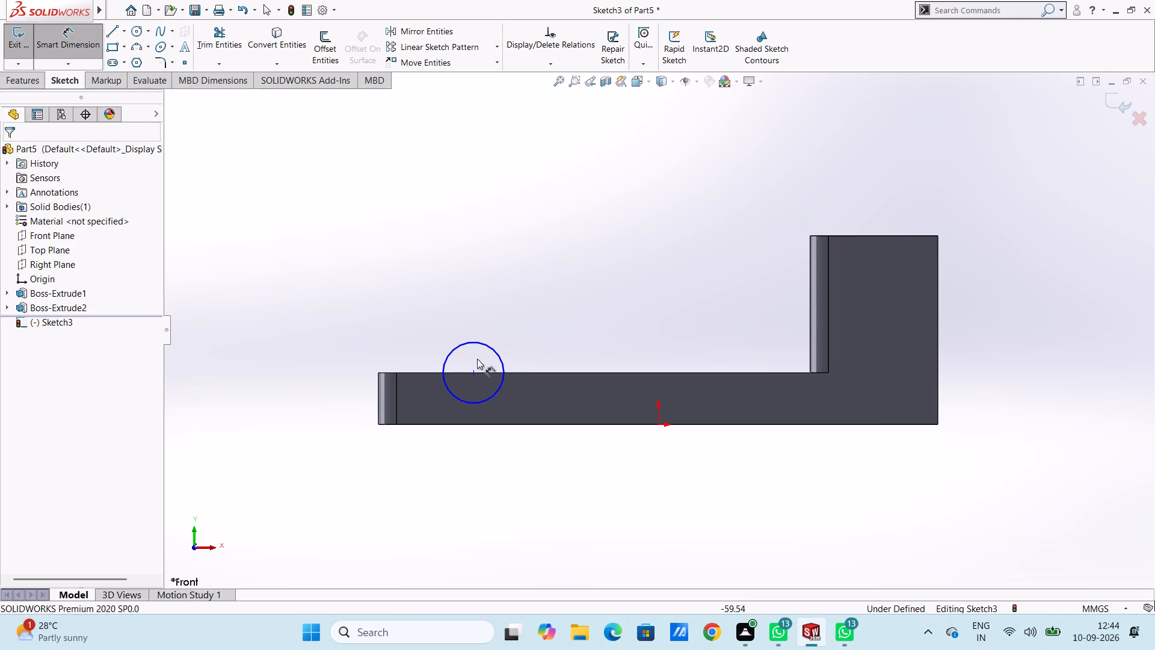
pyautogui.click(475, 374)
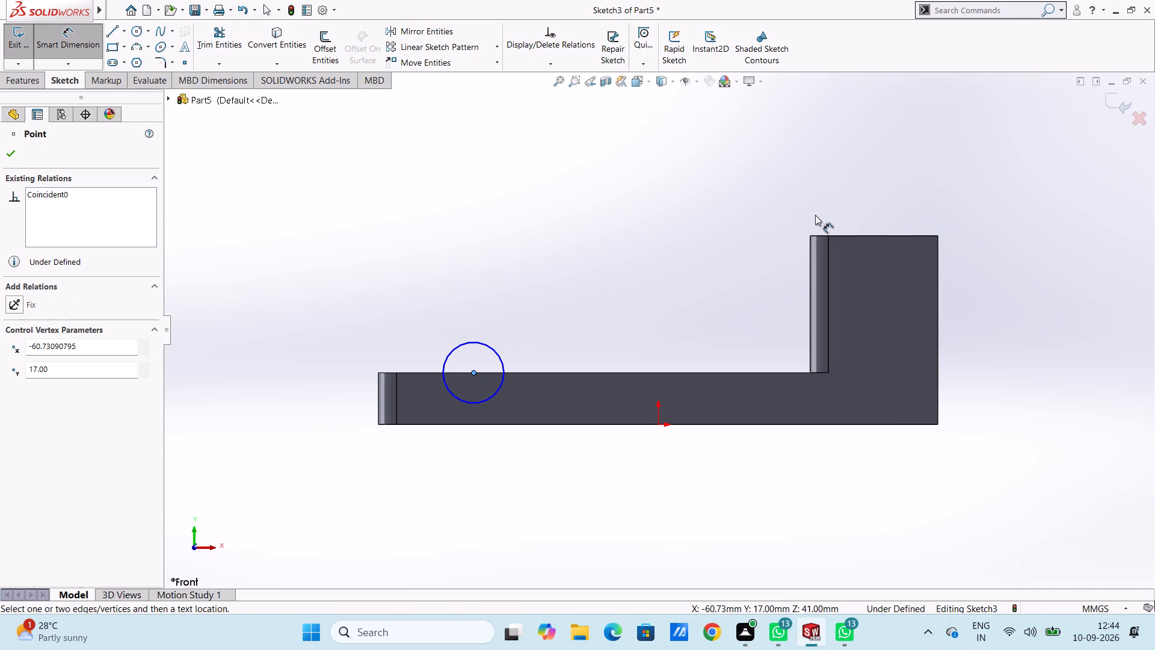
pyautogui.click(938, 238)
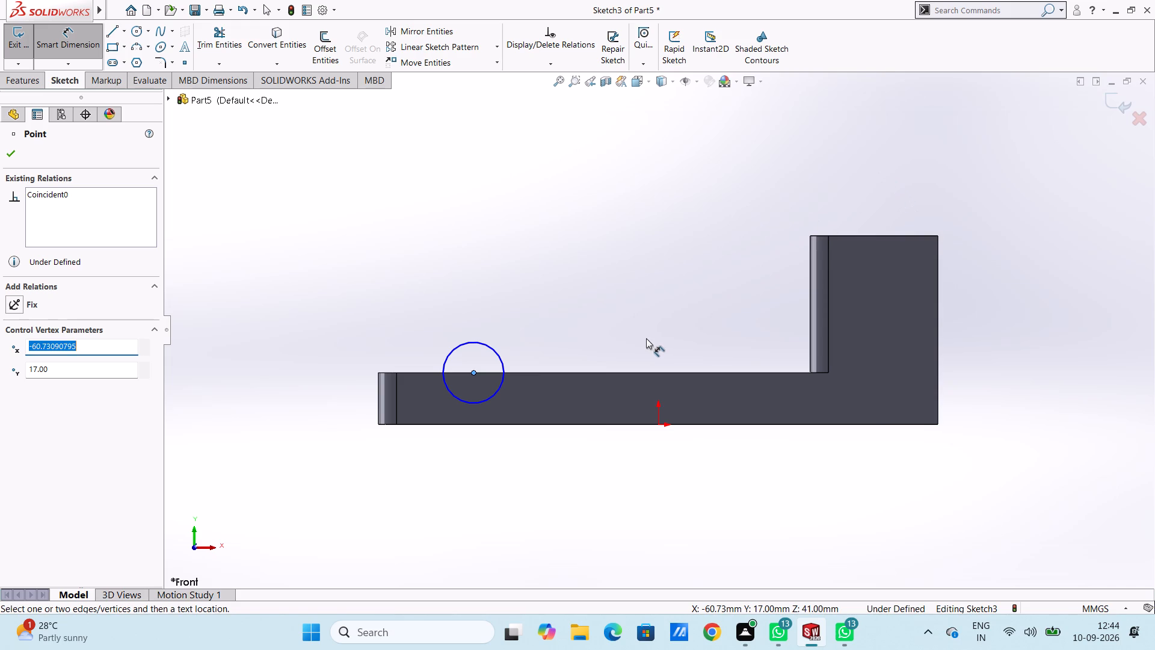
pyautogui.click(473, 373)
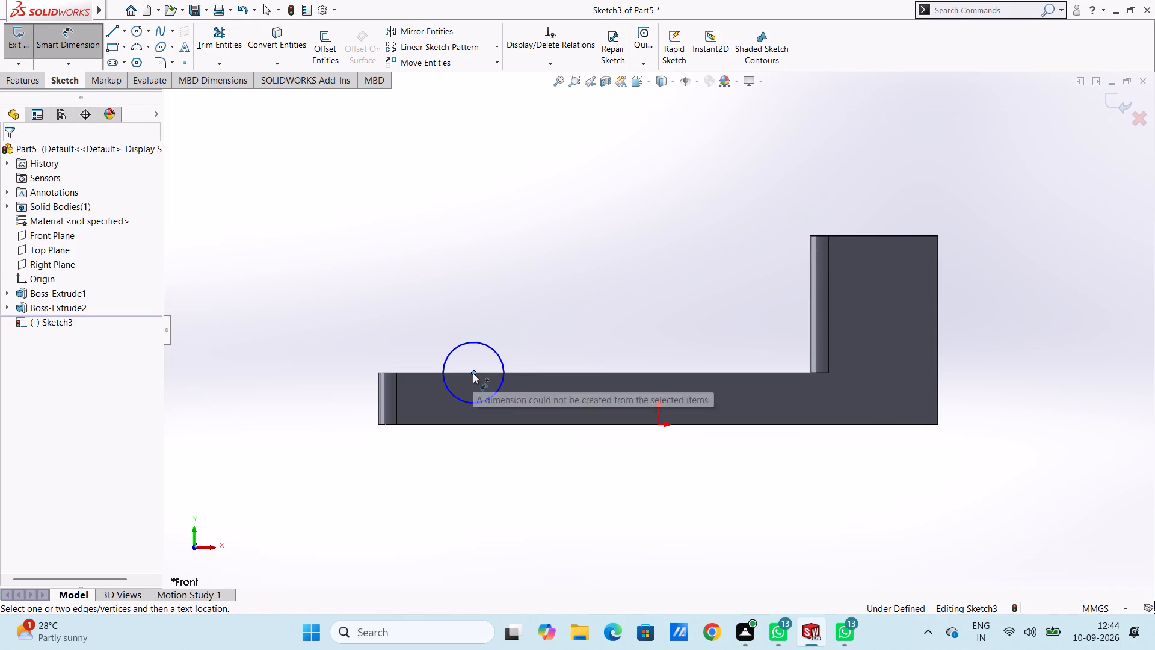
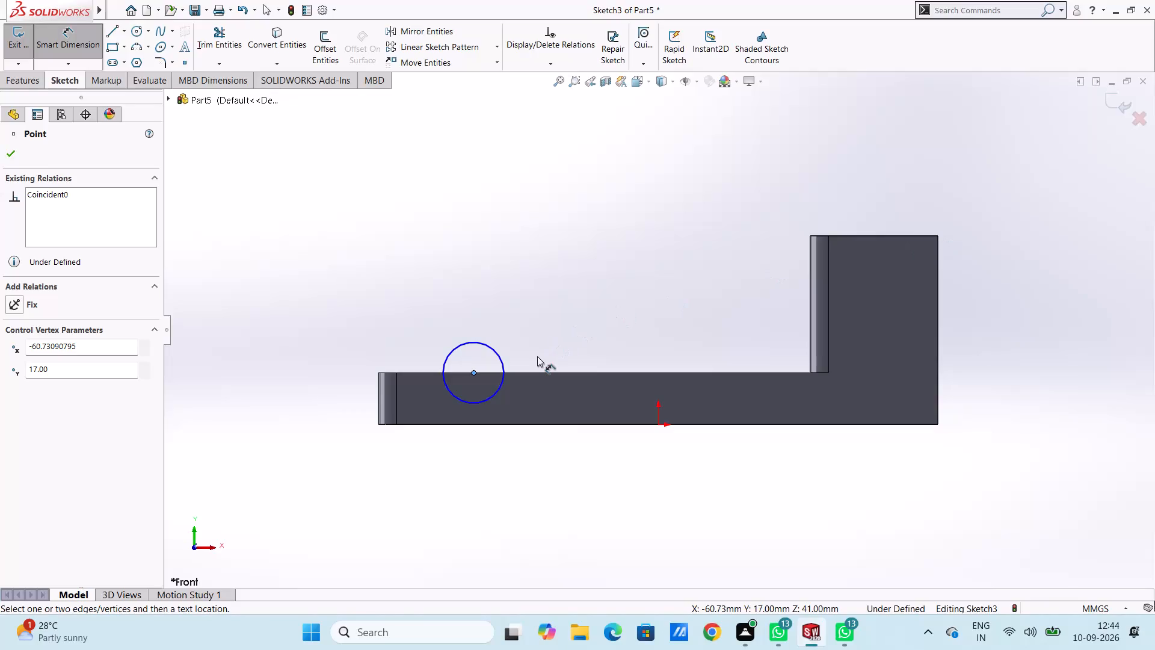
# Dimension the circle's centre 140 mm horizontally from the raised end block's outer vertical edge.
pyautogui.press('Escape')
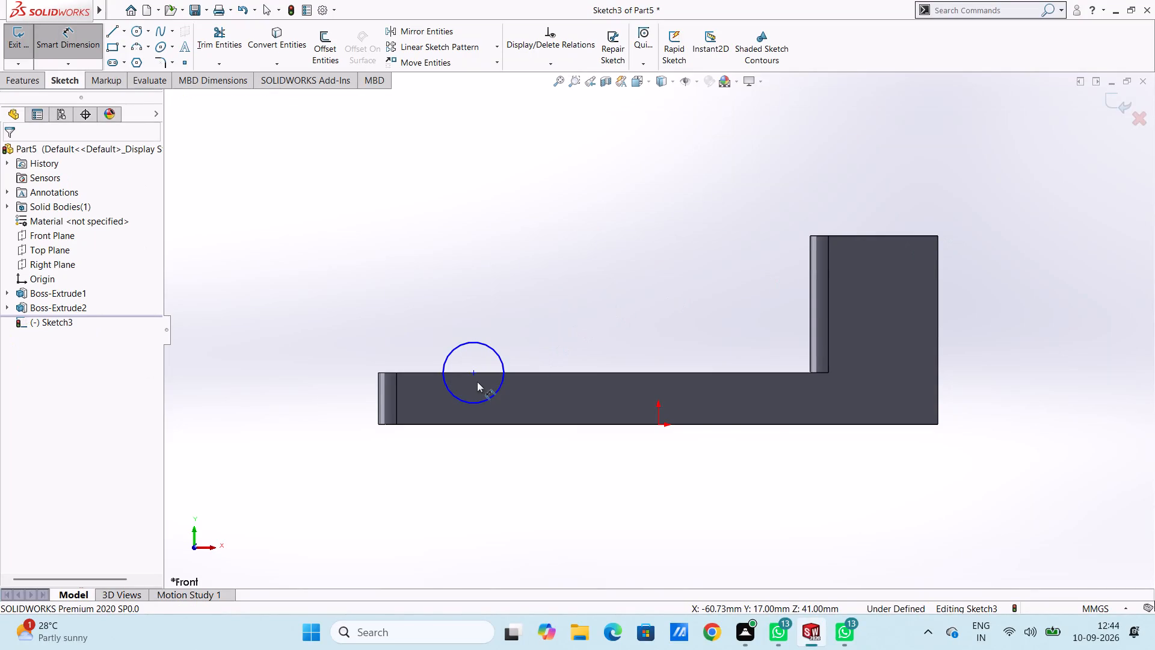
pyautogui.click(475, 373)
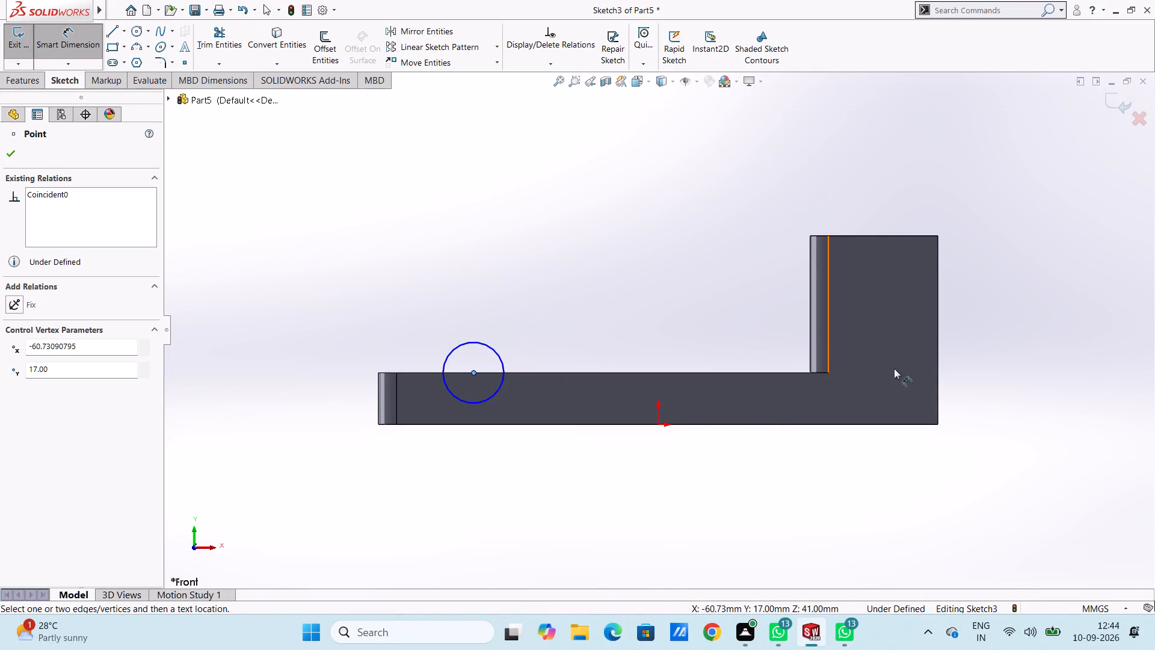
pyautogui.click(938, 373)
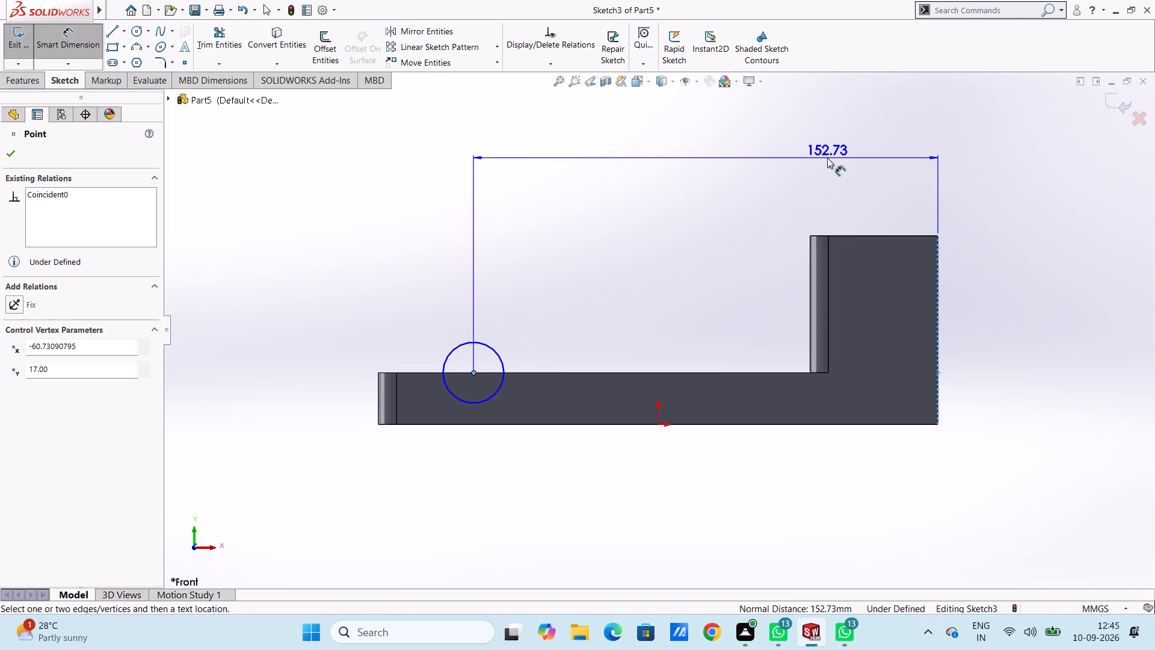
pyautogui.click(827, 158)
pyautogui.write('140')
pyautogui.press('Return')
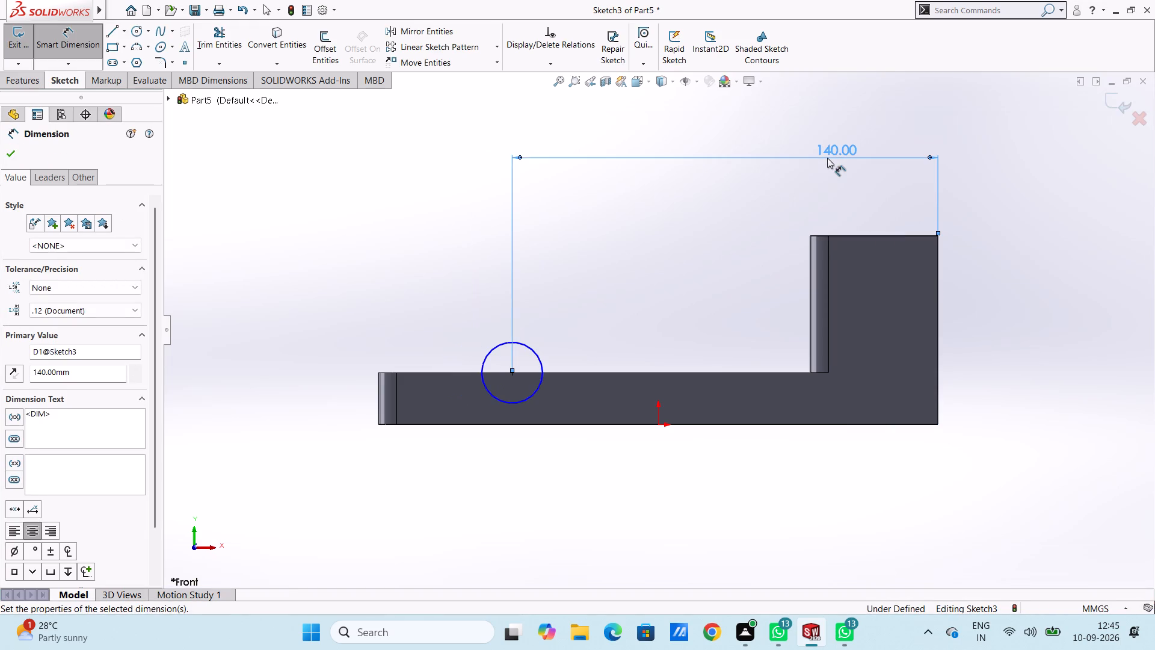
pyautogui.click(664, 260)
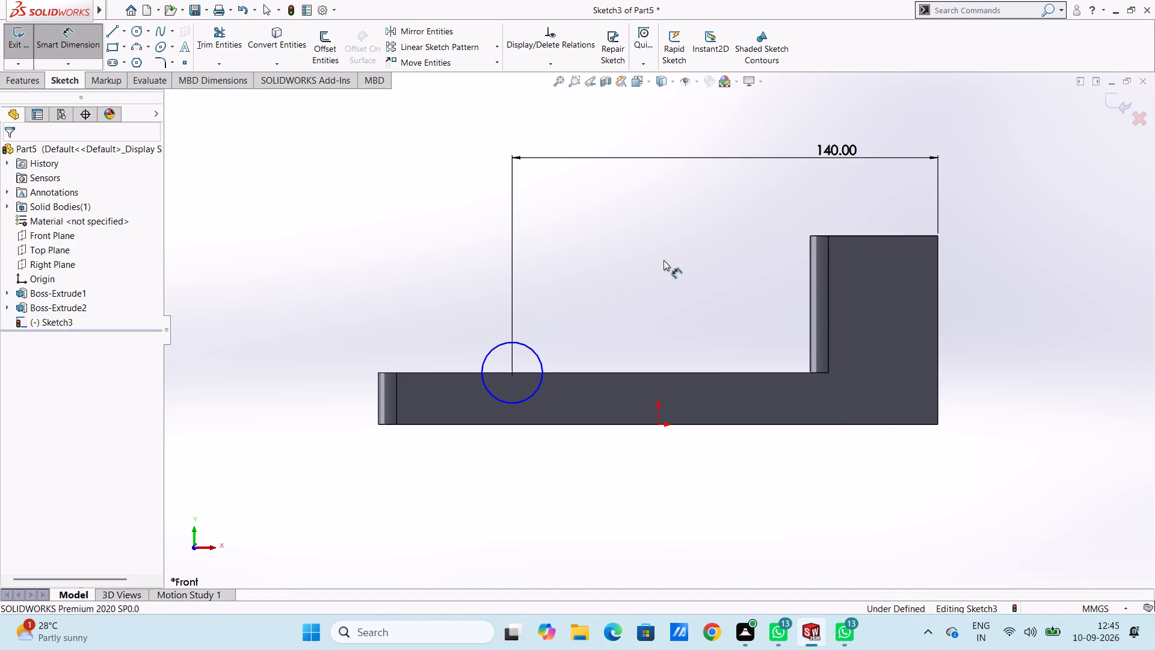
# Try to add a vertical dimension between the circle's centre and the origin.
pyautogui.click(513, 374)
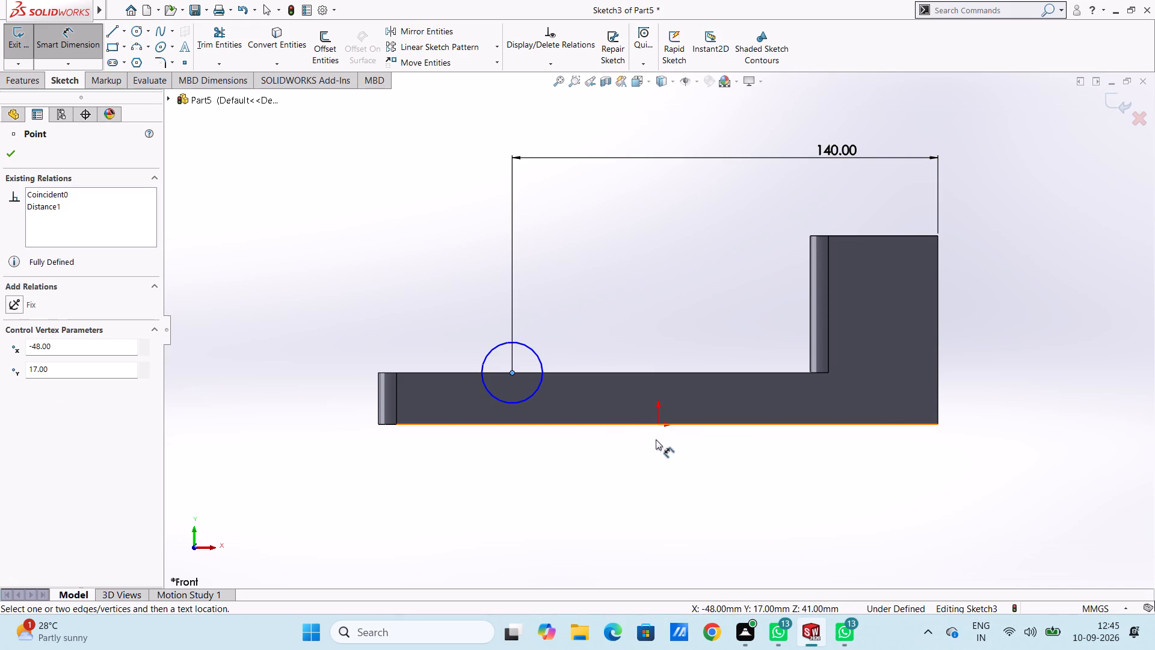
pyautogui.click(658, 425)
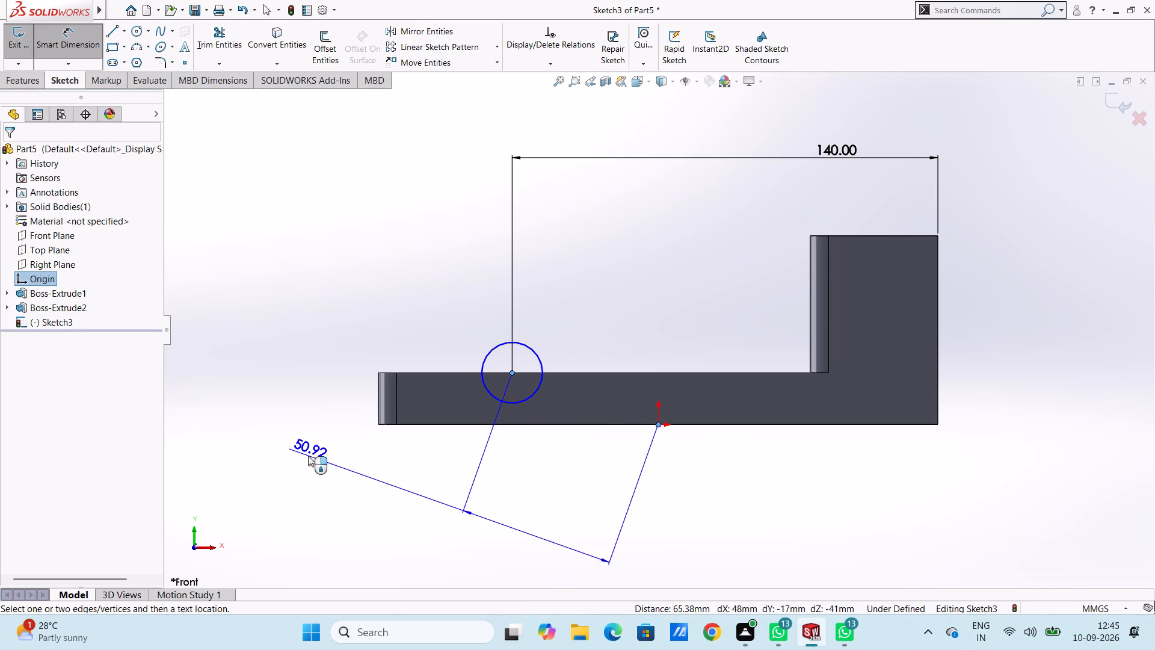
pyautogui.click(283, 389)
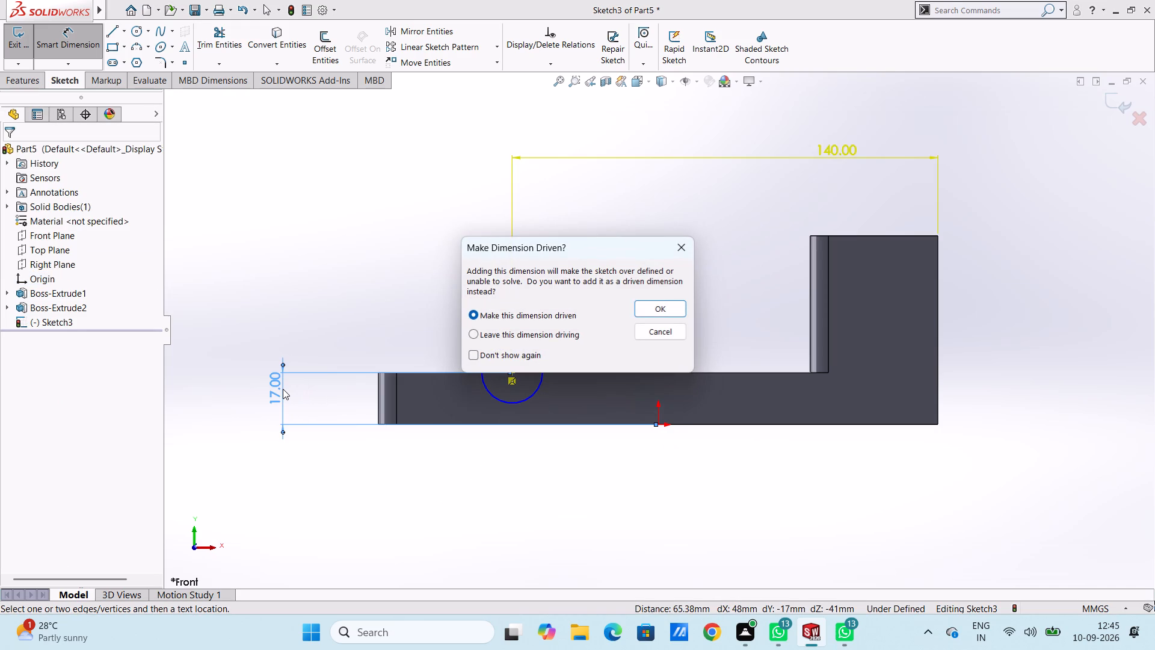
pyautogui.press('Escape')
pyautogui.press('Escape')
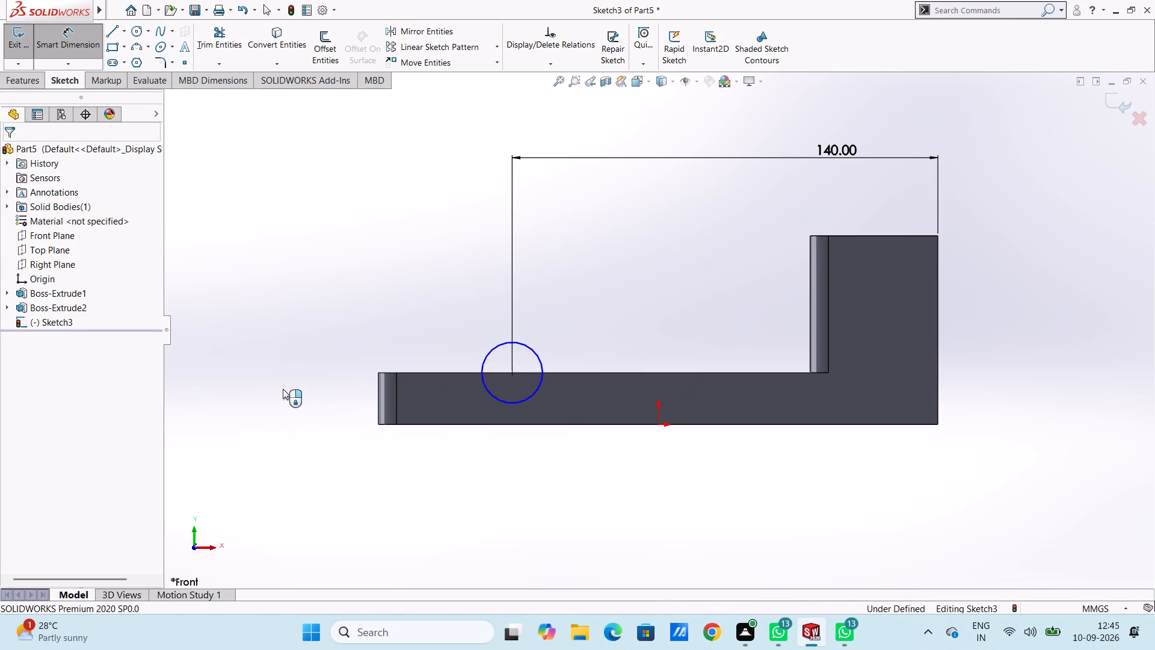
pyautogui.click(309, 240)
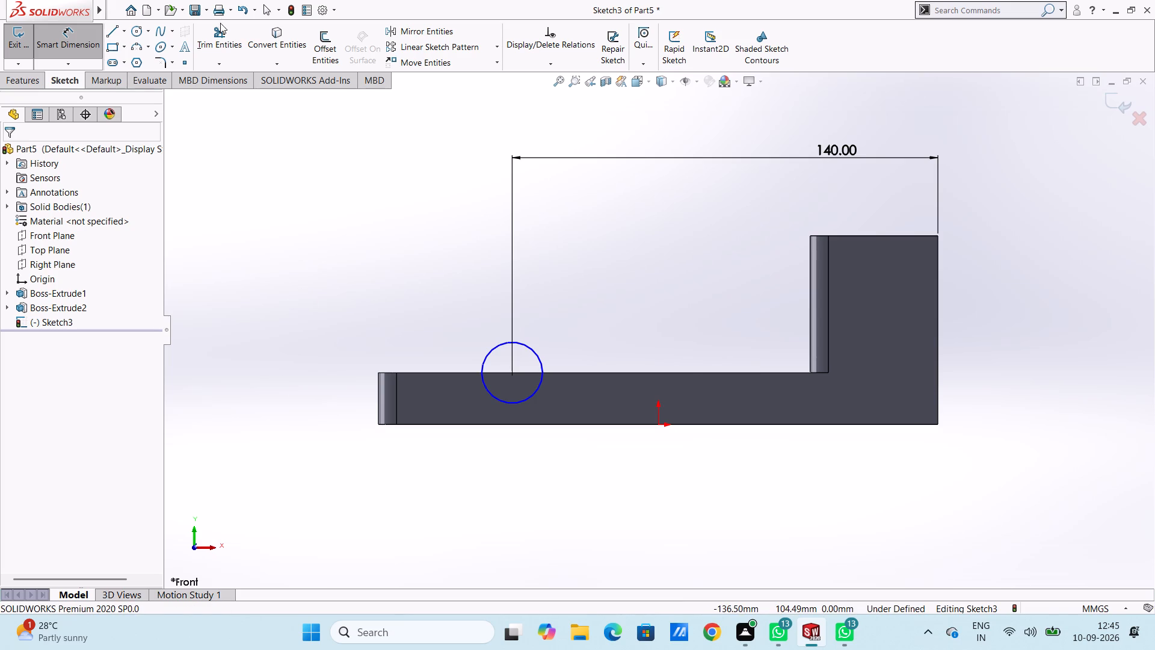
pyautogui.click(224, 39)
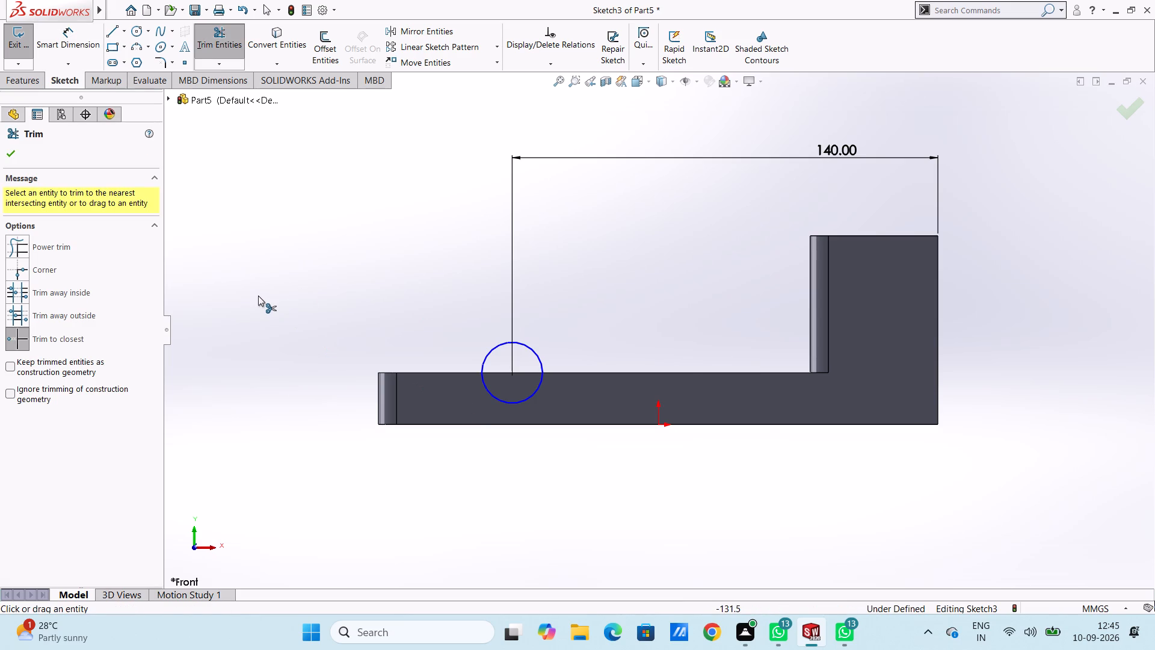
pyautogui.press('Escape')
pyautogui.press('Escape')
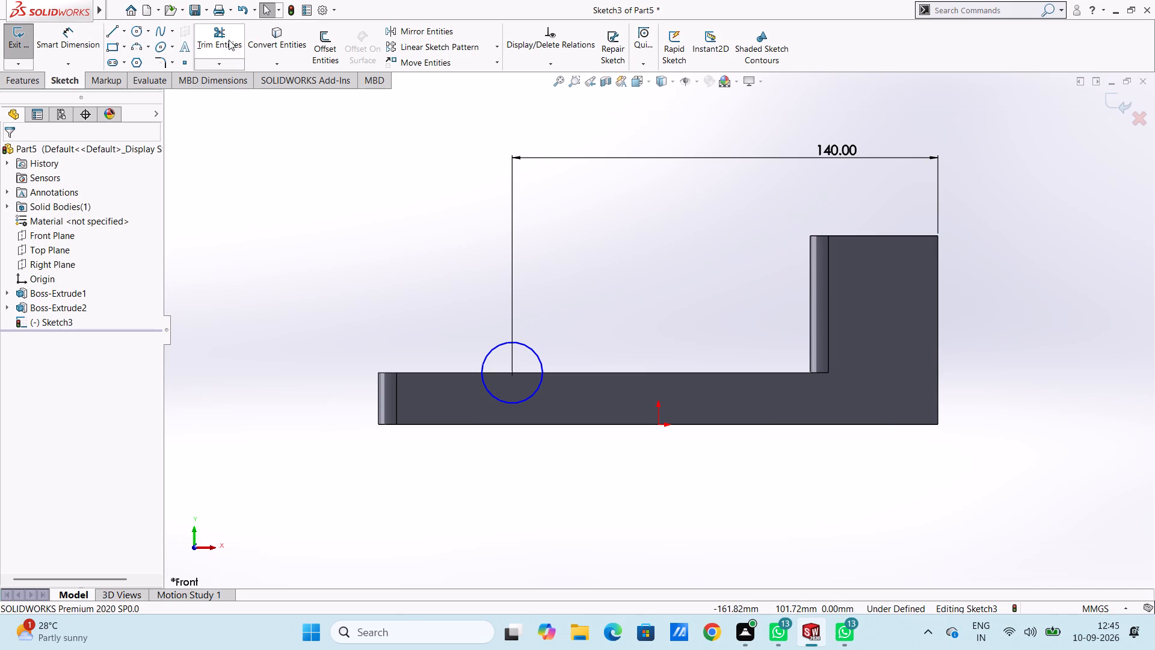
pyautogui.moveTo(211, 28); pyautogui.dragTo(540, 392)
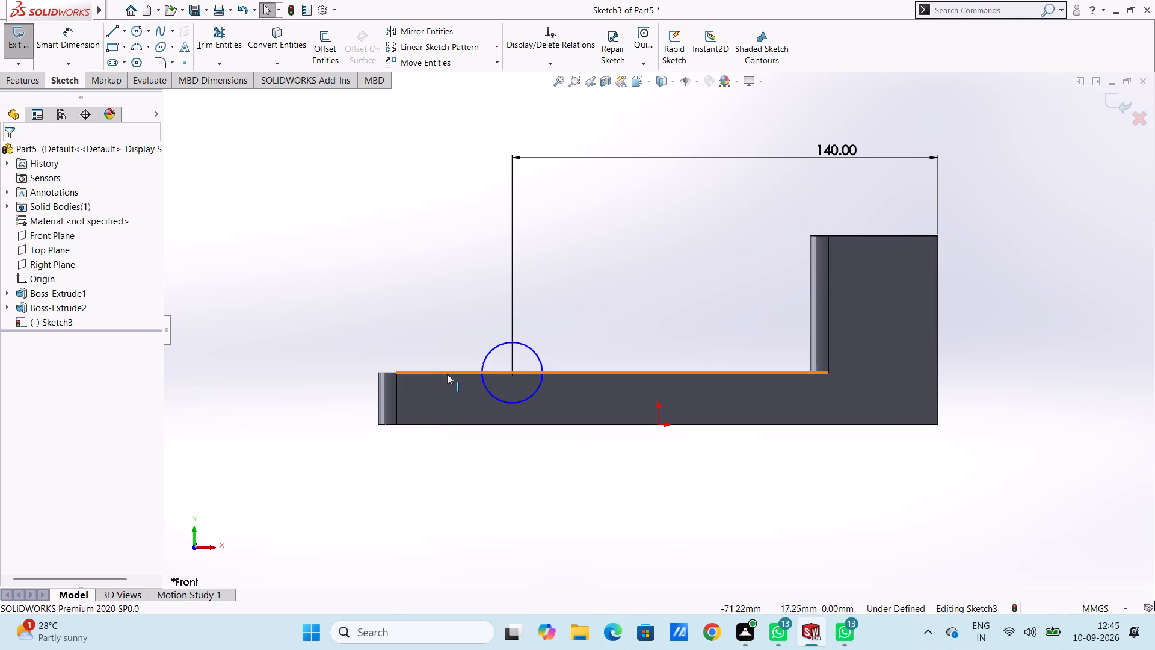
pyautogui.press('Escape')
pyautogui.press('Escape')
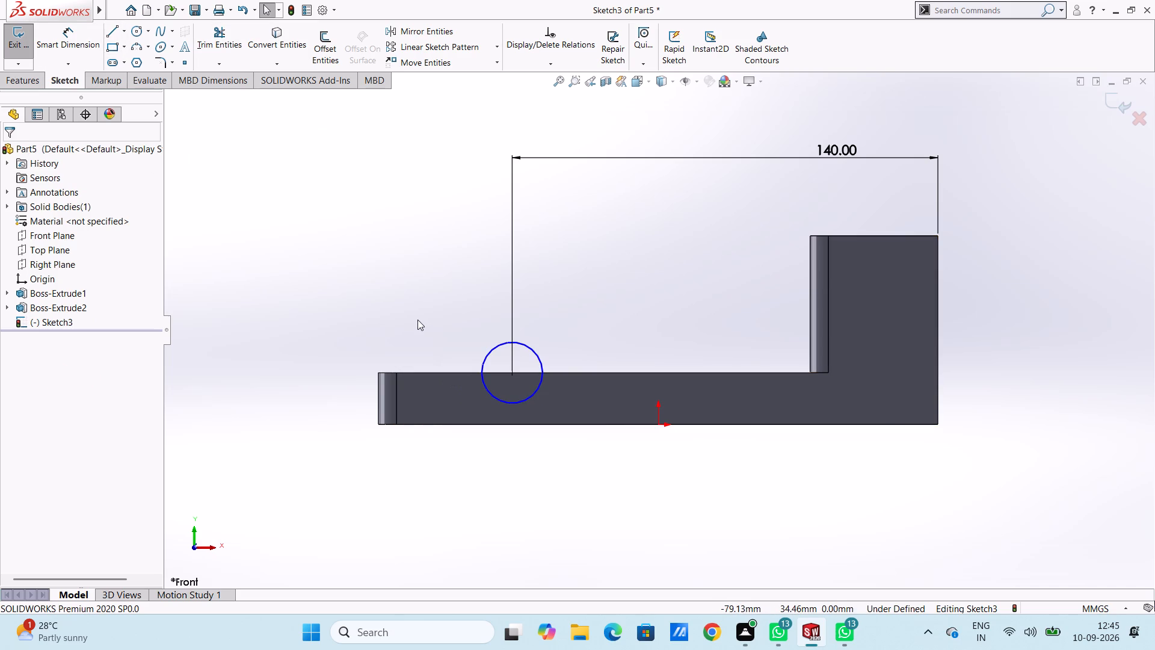
# Sketch 17 mm vertical lines from the circle's two side quadrants to the plate's bottom edge, joined by a horizontal line along that edge.
pyautogui.click(116, 32)
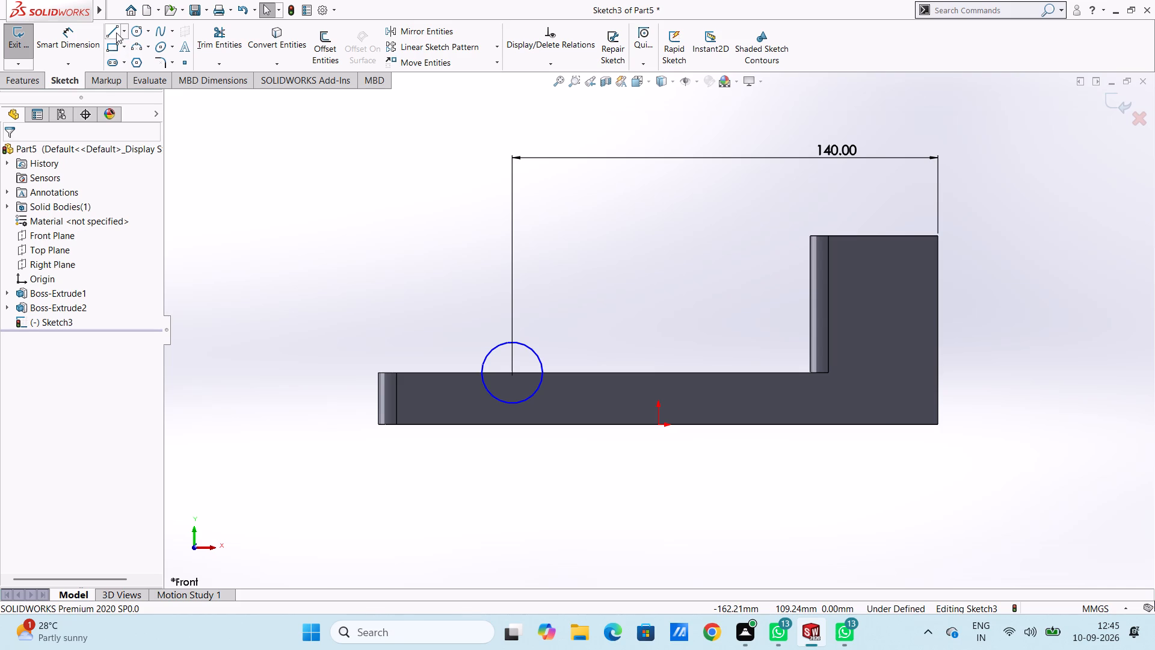
pyautogui.click(482, 375)
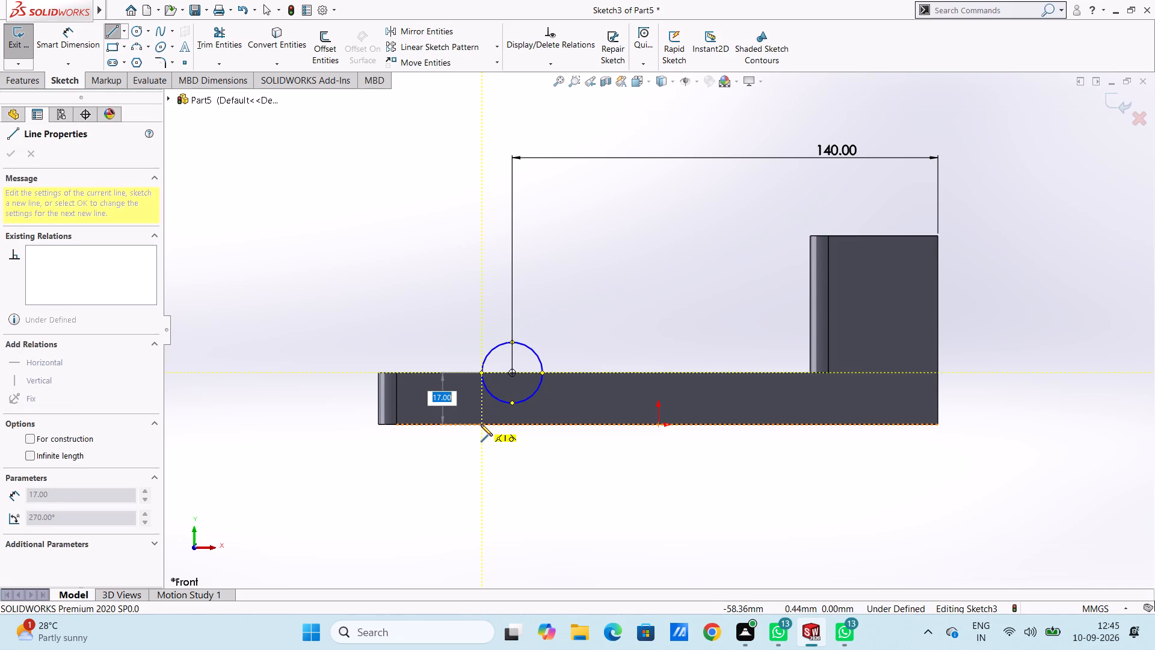
pyautogui.click(481, 424)
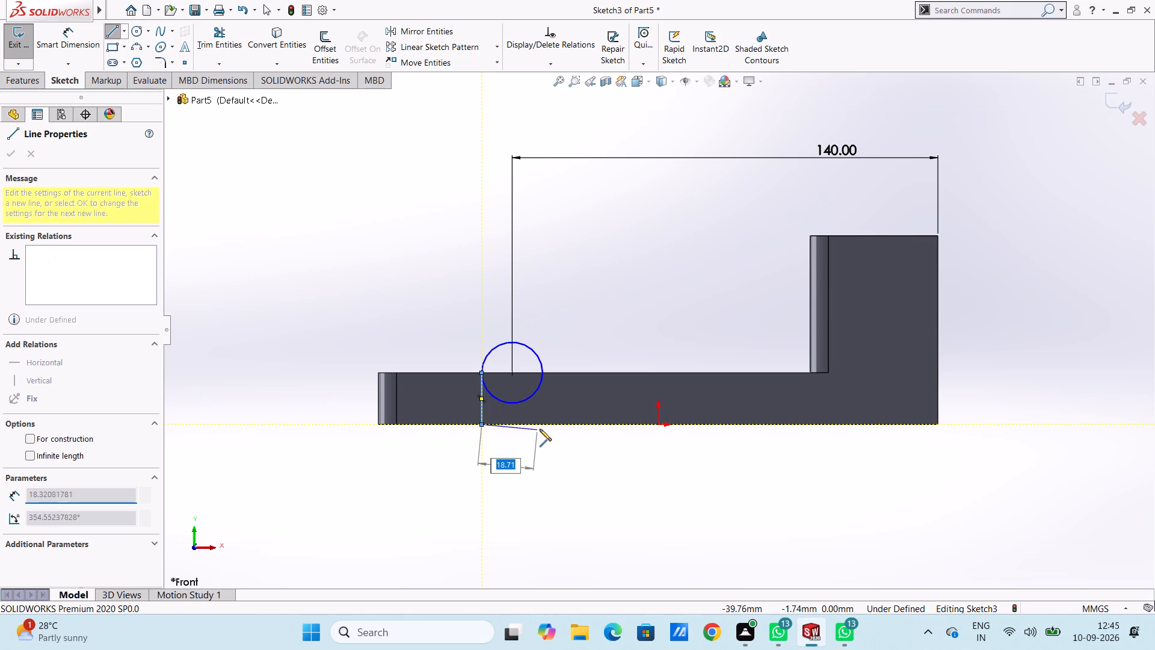
pyautogui.click(541, 427)
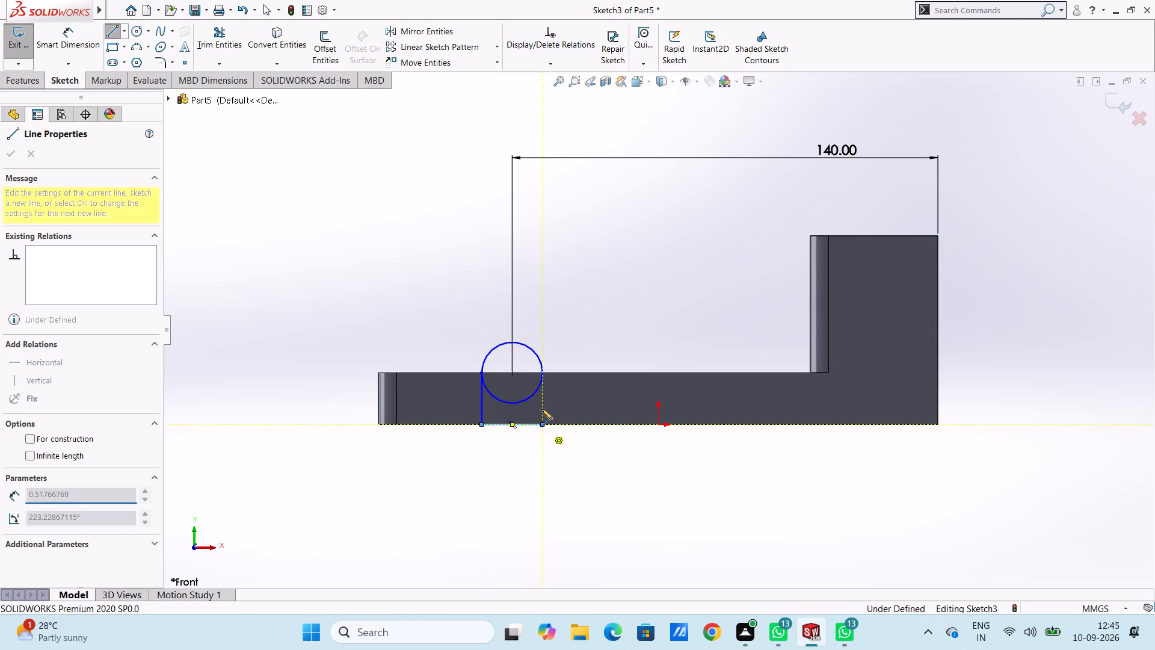
pyautogui.click(542, 373)
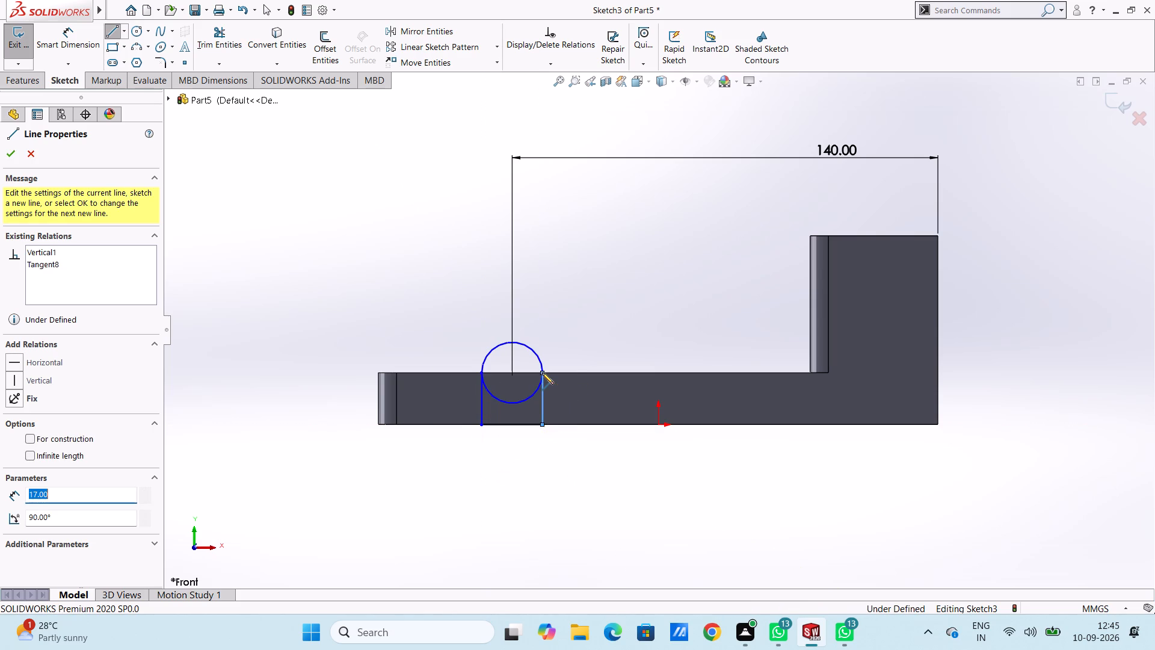
pyautogui.press('Escape')
pyautogui.press('Escape')
pyautogui.press('Escape')
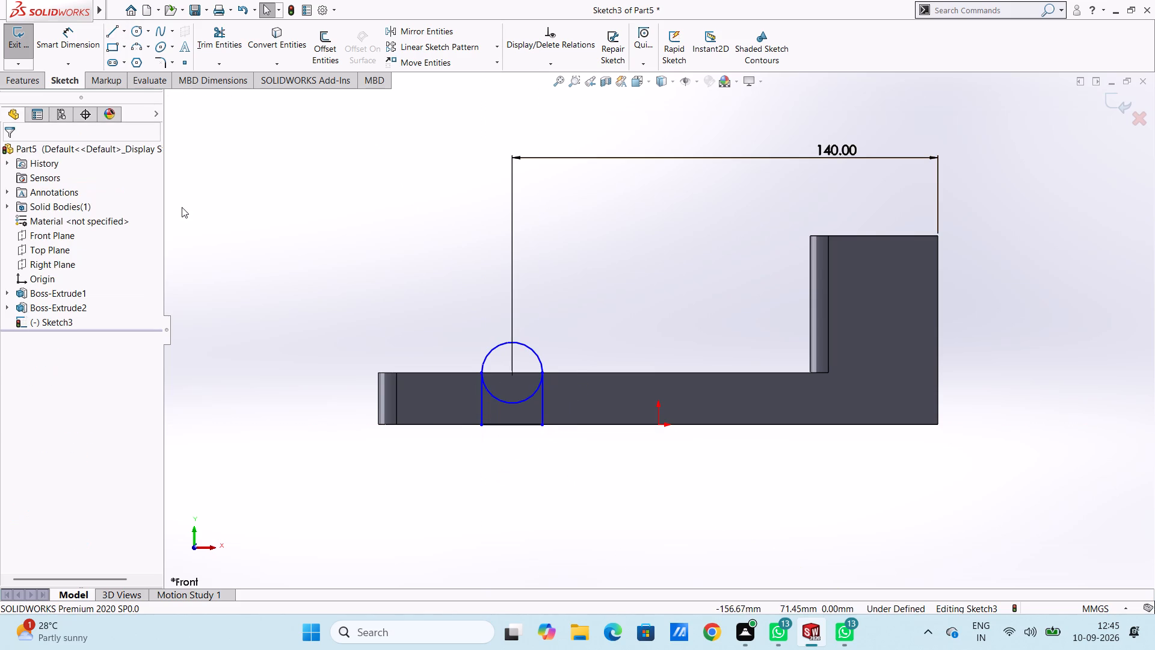
# Trim away the lower half of the circle, leaving a closed round-topped profile.
pyautogui.click(220, 43)
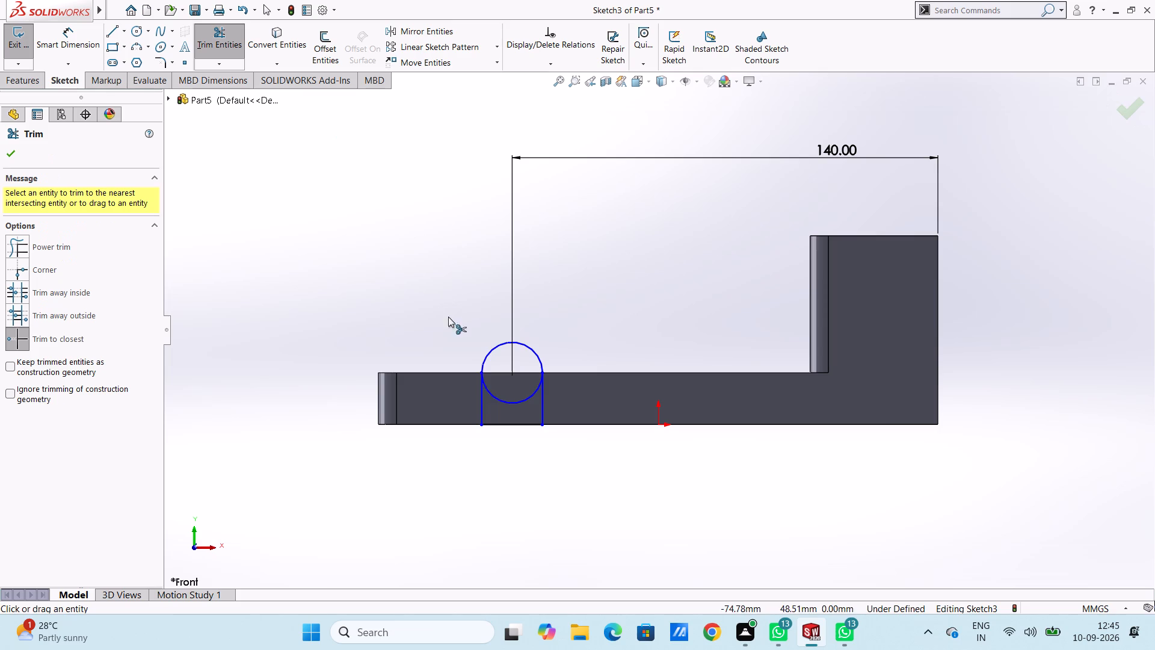
pyautogui.click(499, 401)
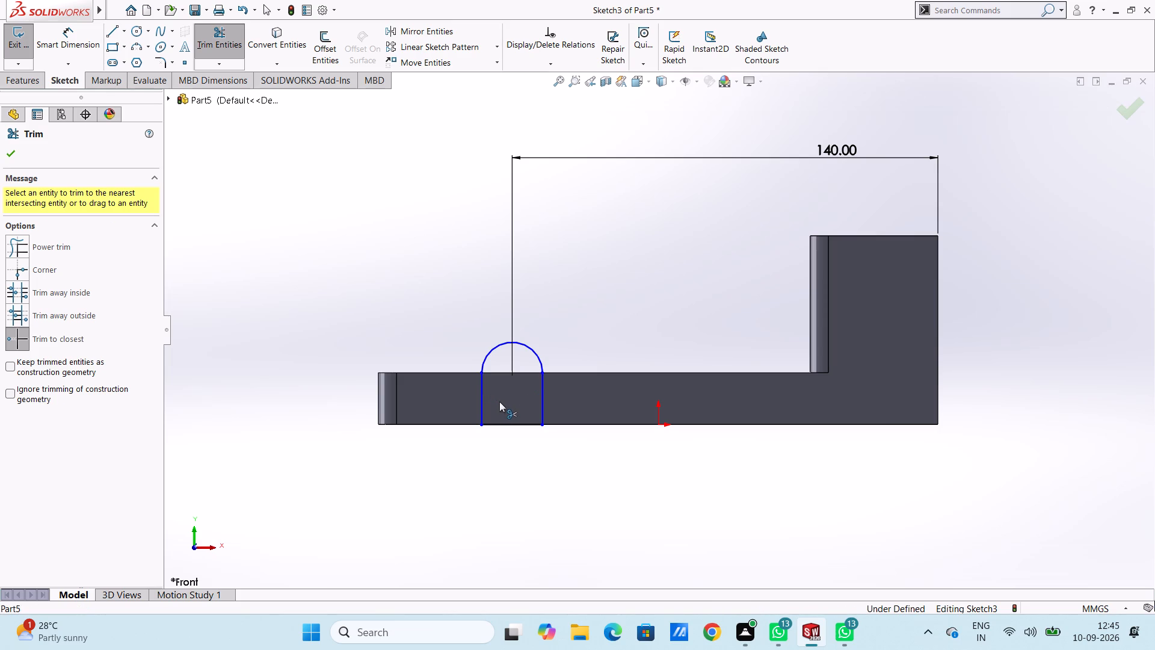
pyautogui.press('Escape')
pyautogui.press('Escape')
pyautogui.press('Escape')
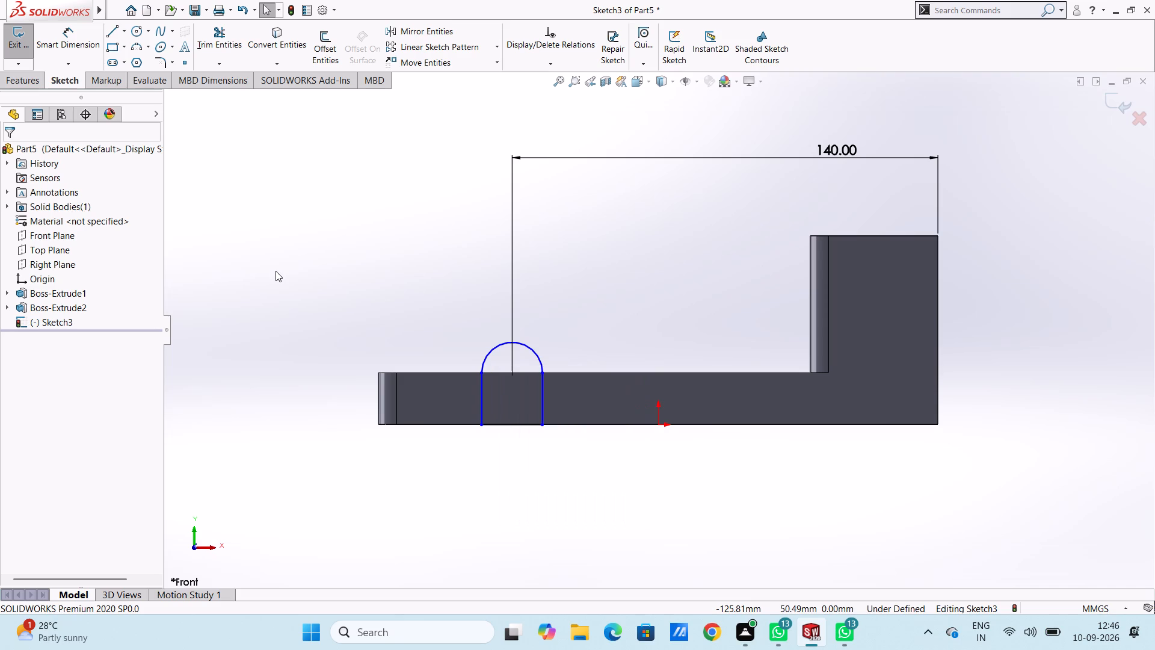
# Extrude the round-topped profile as a merged boss, reversed across the plate, with a blind depth of 82 mm.
pyautogui.click(26, 81)
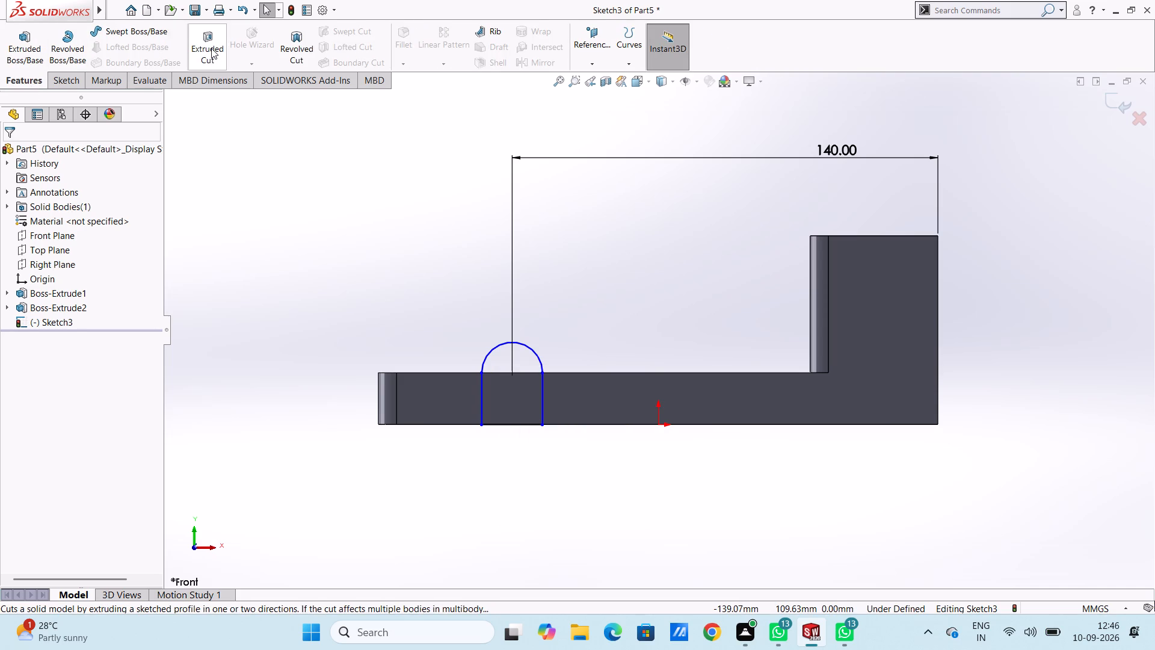
pyautogui.click(17, 47)
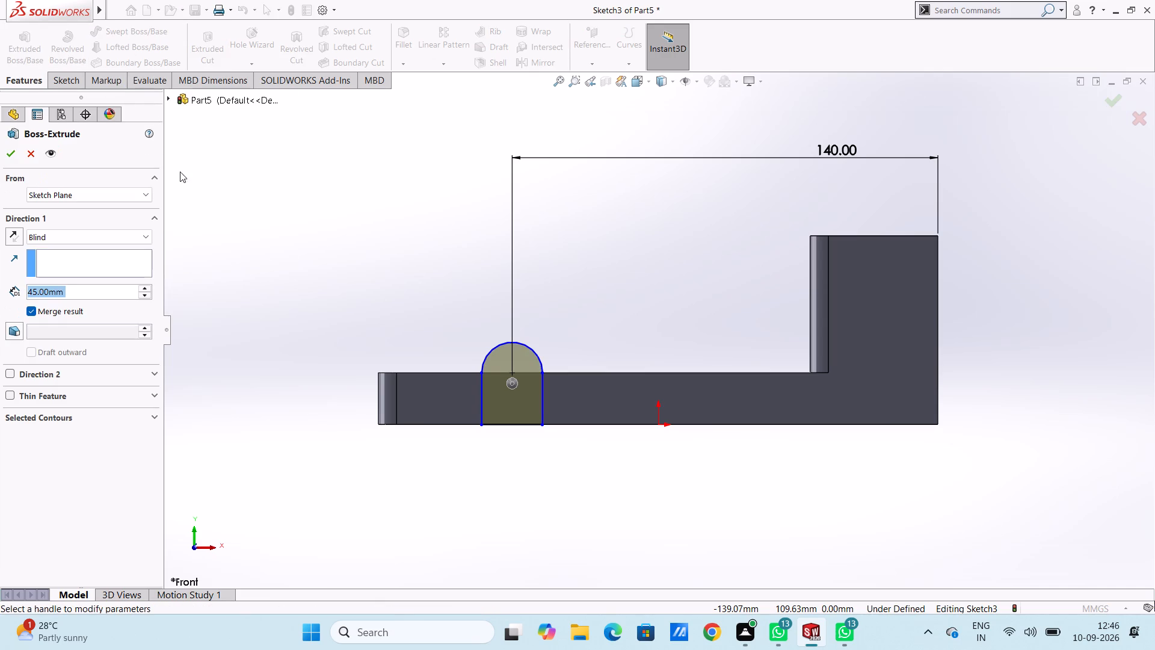
pyautogui.hotkey('ctrl', '7')
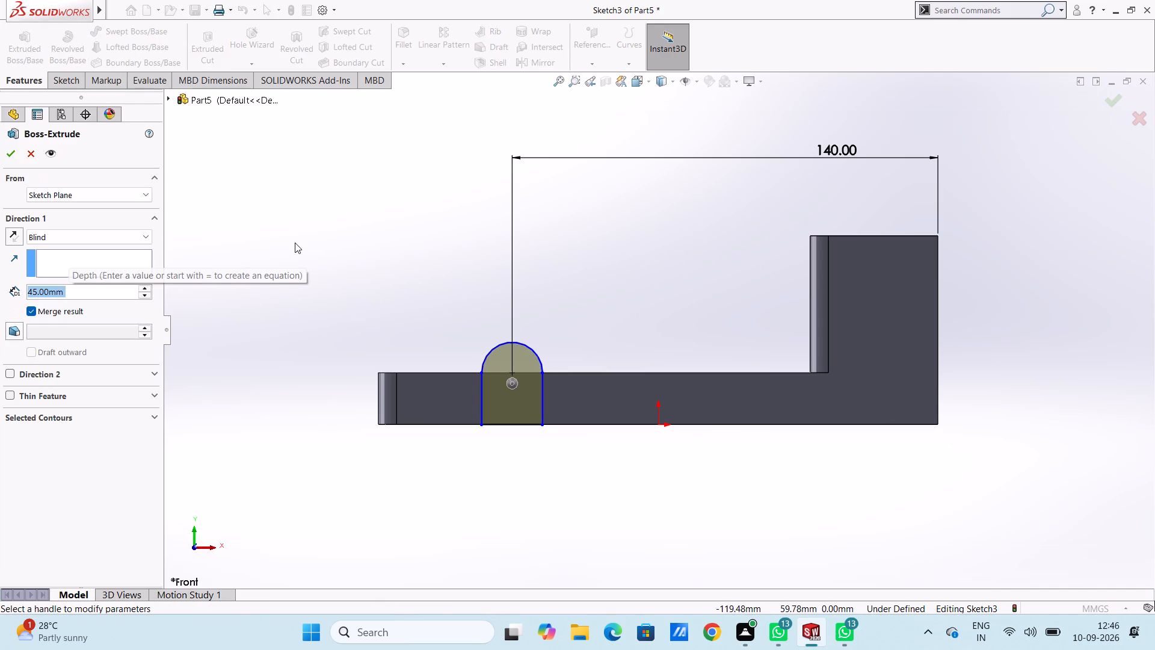
pyautogui.rightClick(295, 243)
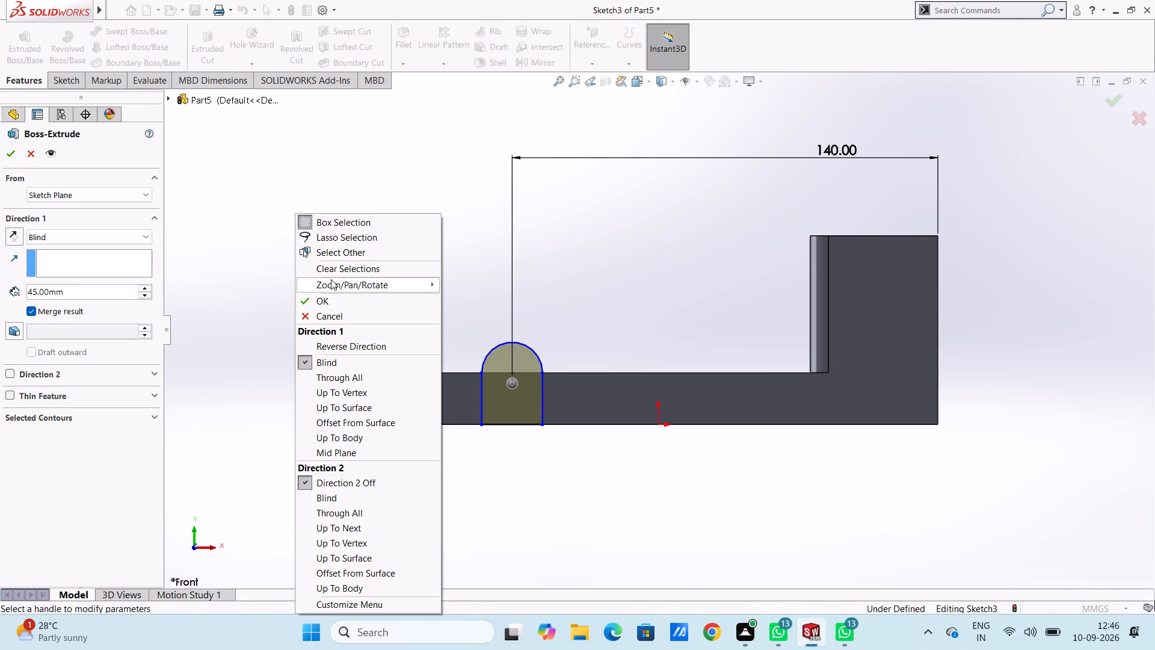
pyautogui.click(454, 346)
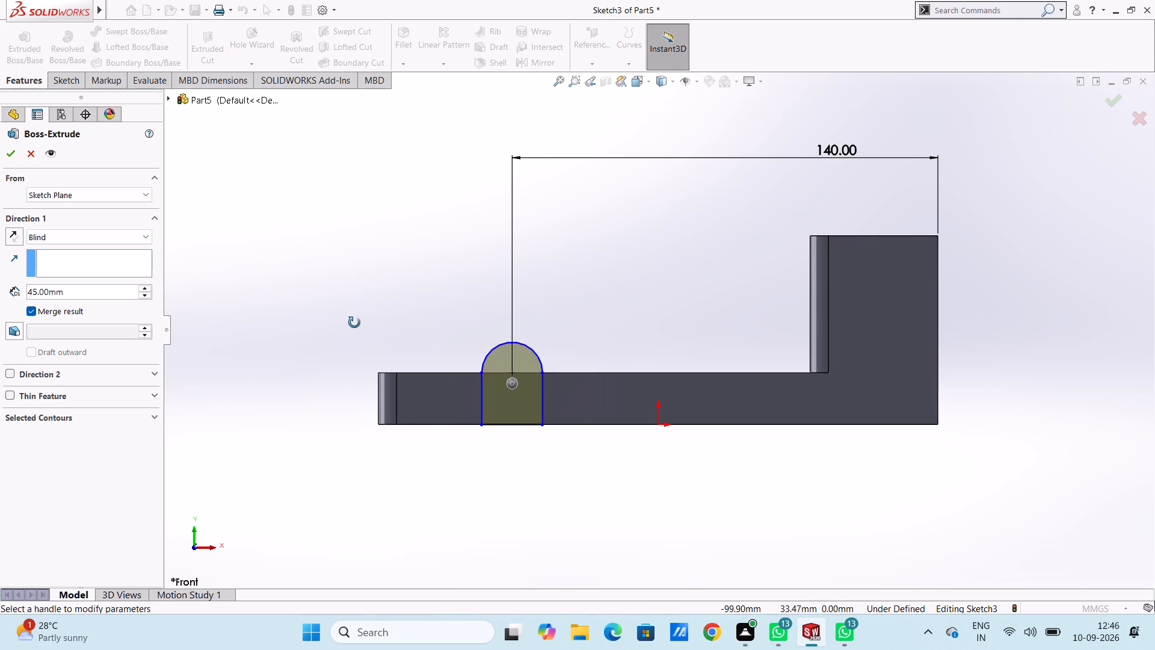
pyautogui.moveTo(354, 323); pyautogui.dragTo(430, 410)
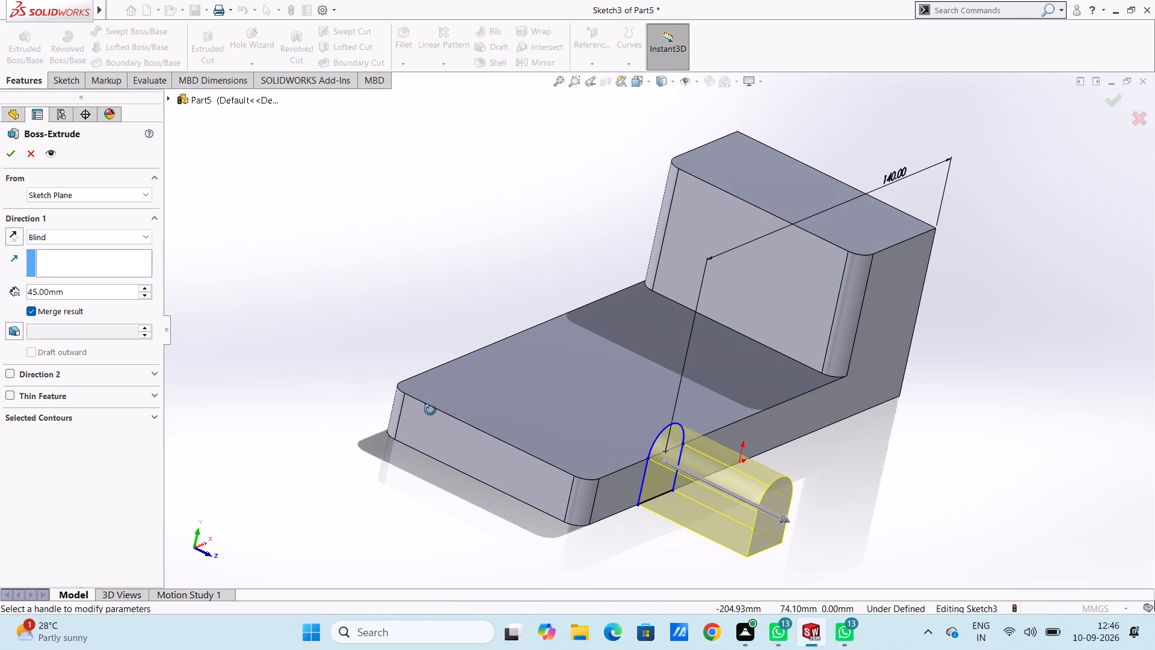
pyautogui.press('Escape')
pyautogui.click(17, 236)
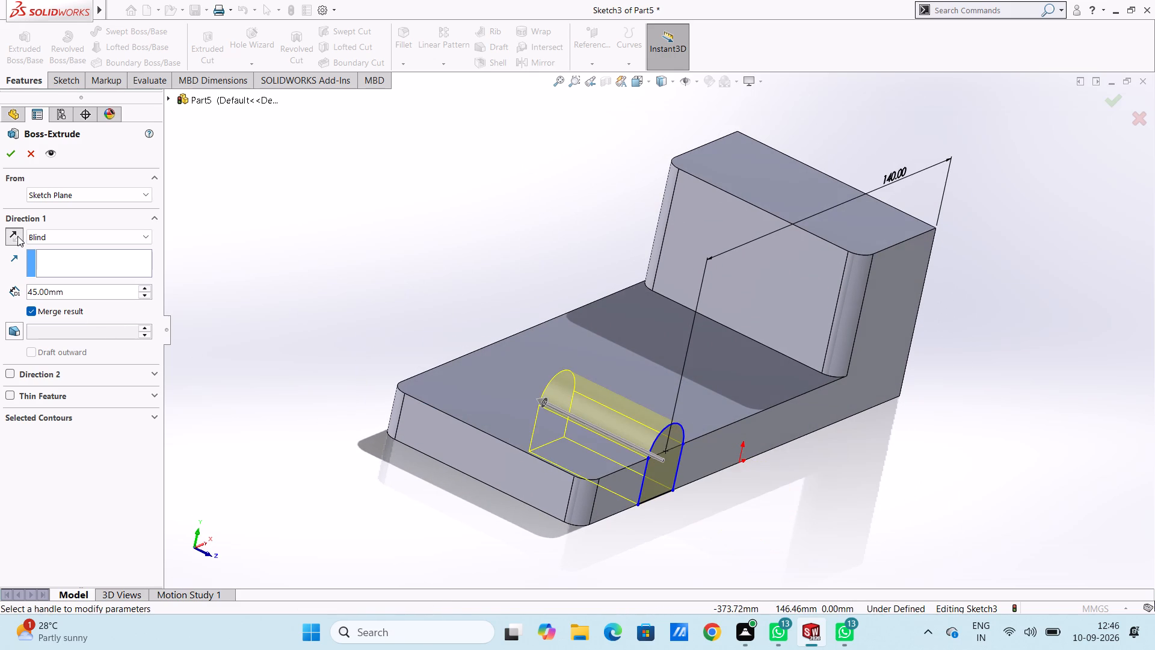
pyautogui.doubleClick(112, 292)
pyautogui.write('82')
pyautogui.press('Return')
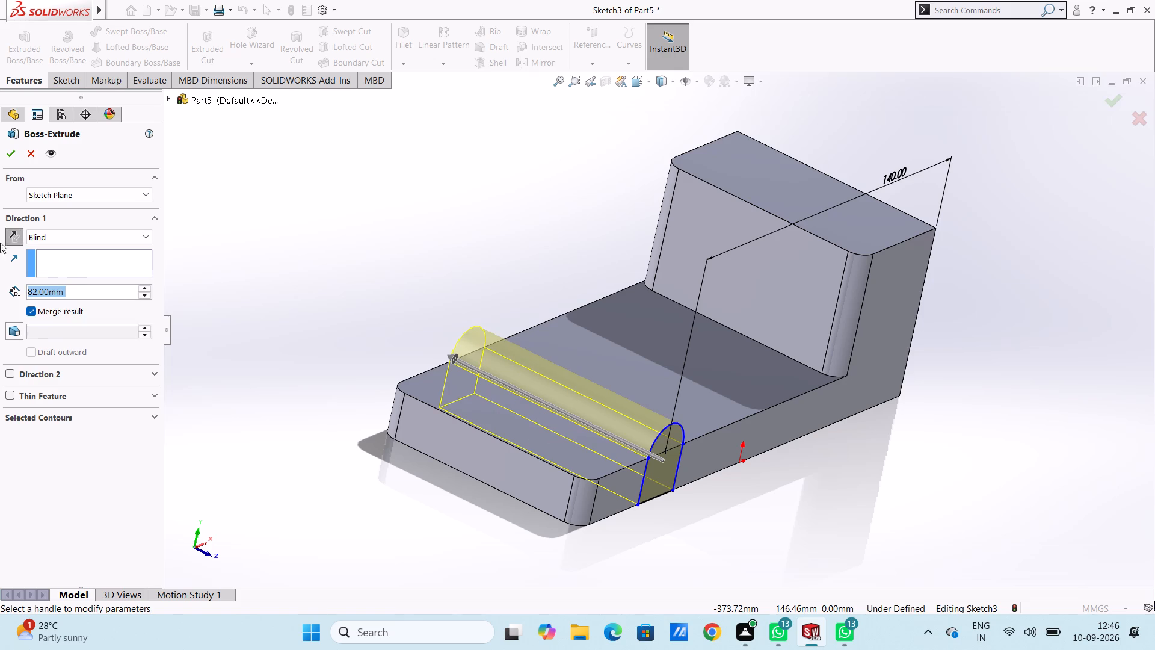
pyautogui.click(8, 150)
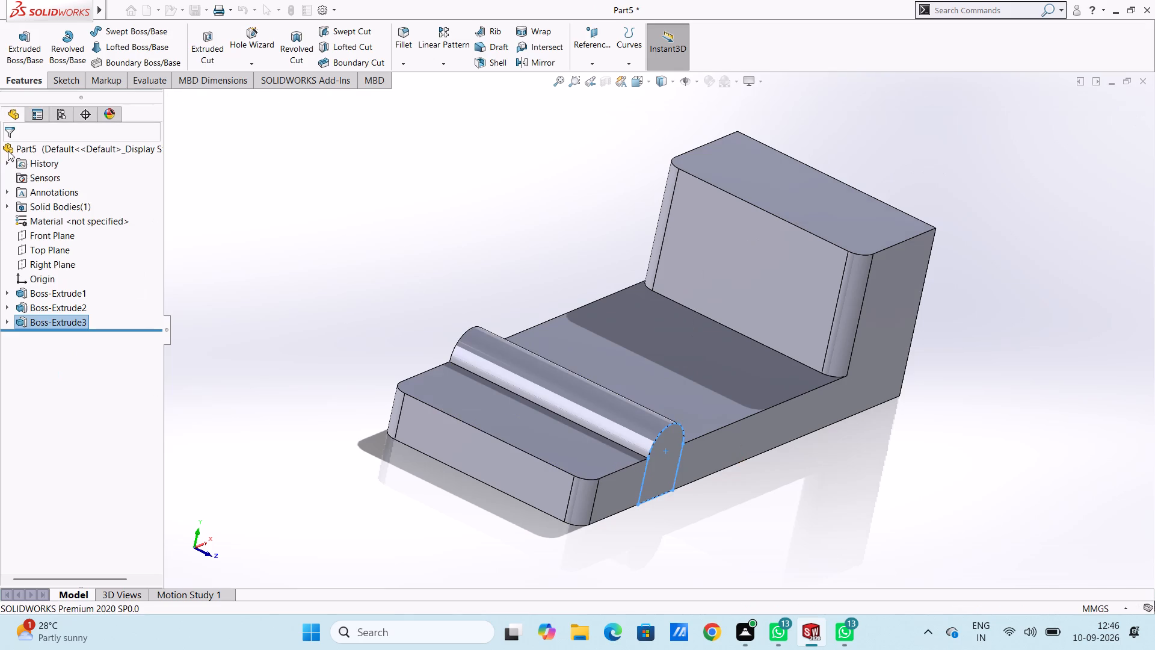
pyautogui.click(204, 217)
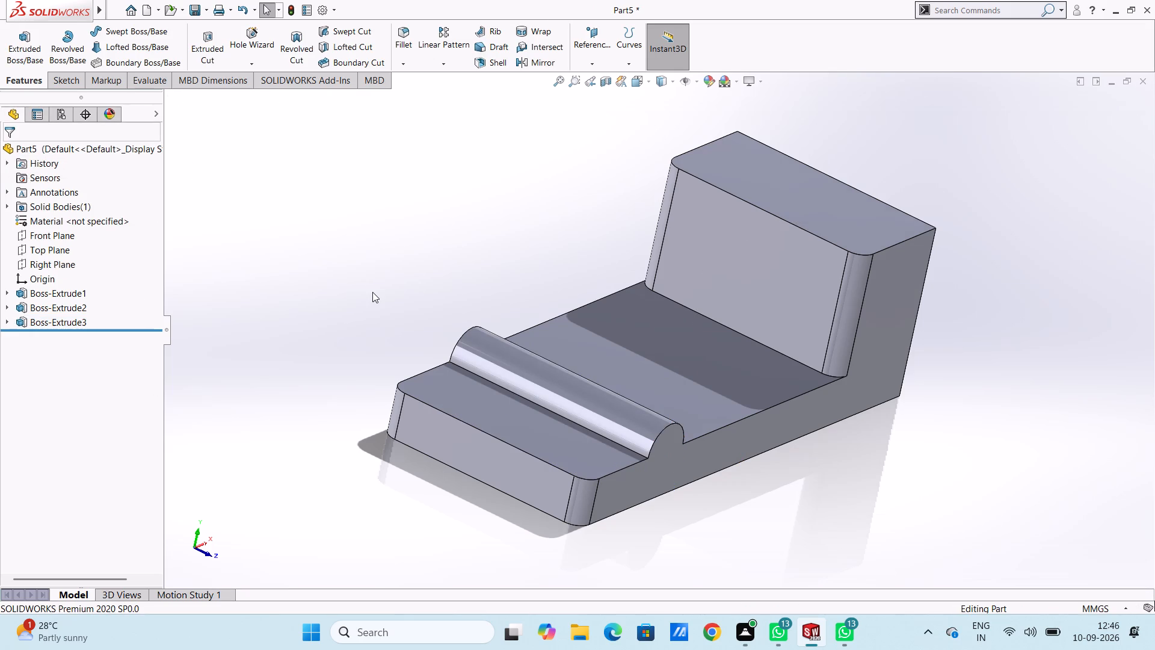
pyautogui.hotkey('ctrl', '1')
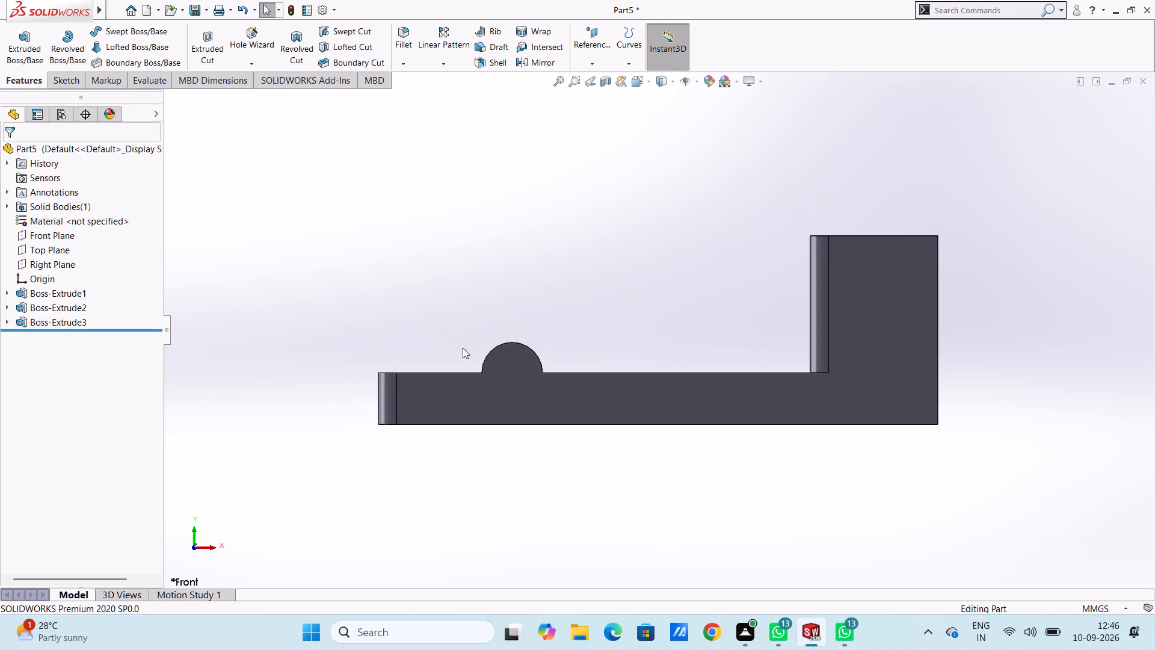
# Start a sketch on the front face and draw a 10 mm radius three-point arc over the half-round rib's outline.
pyautogui.click(511, 369)
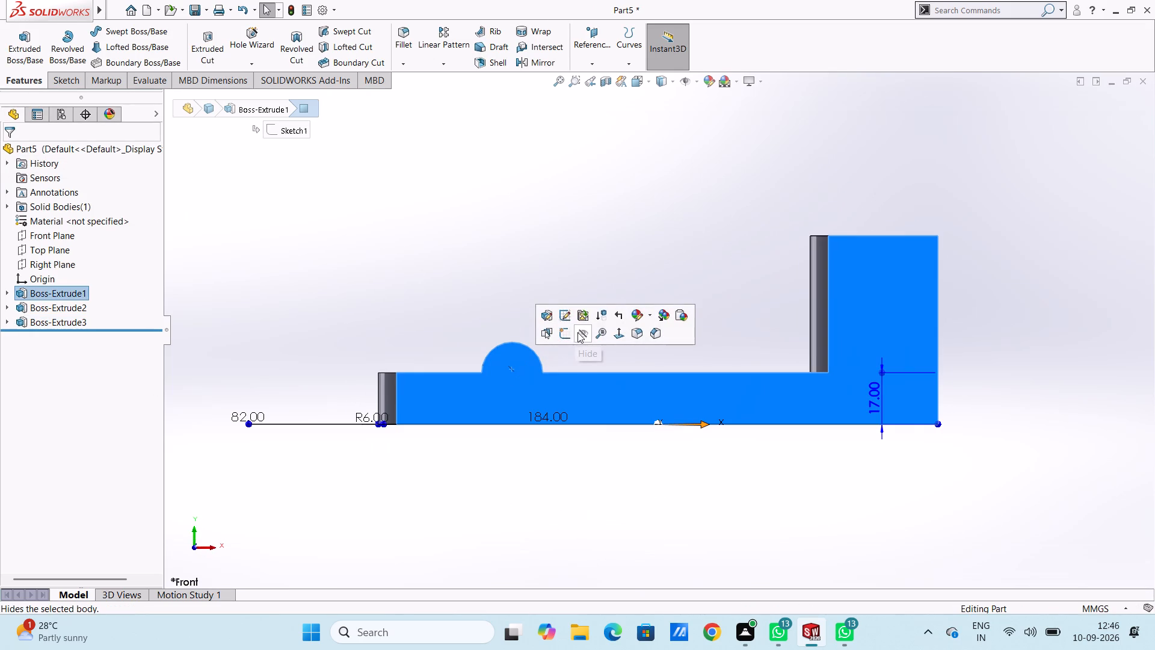
pyautogui.click(566, 336)
pyautogui.click(333, 255)
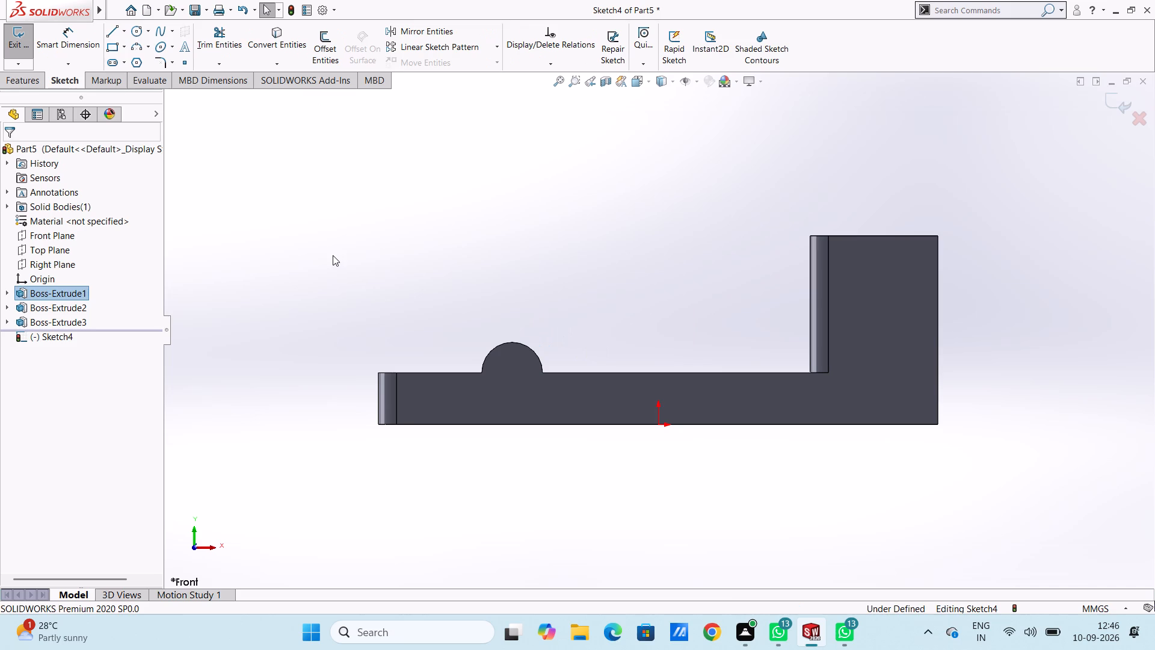
pyautogui.click(134, 46)
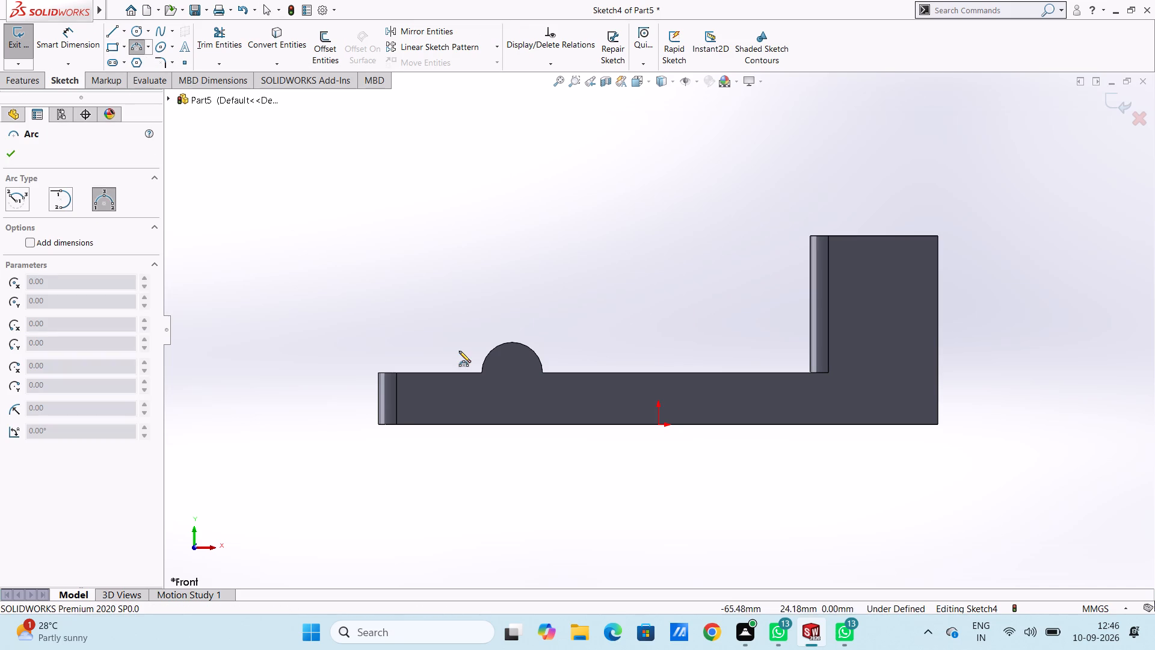
pyautogui.click(485, 376)
pyautogui.click(542, 373)
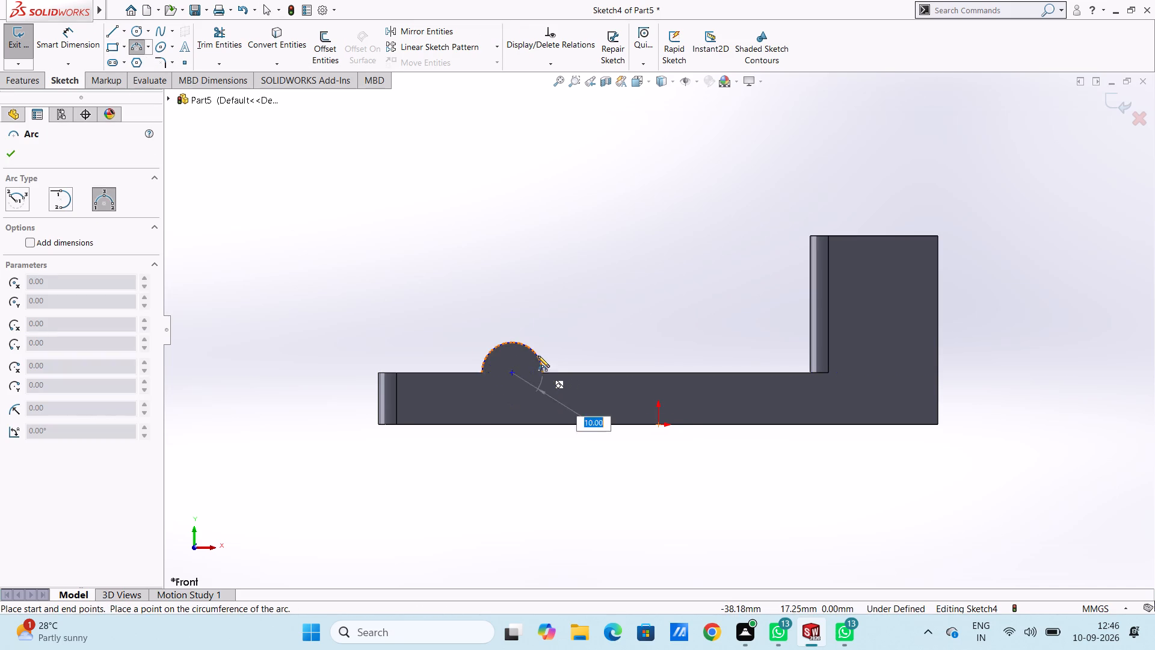
pyautogui.click(537, 356)
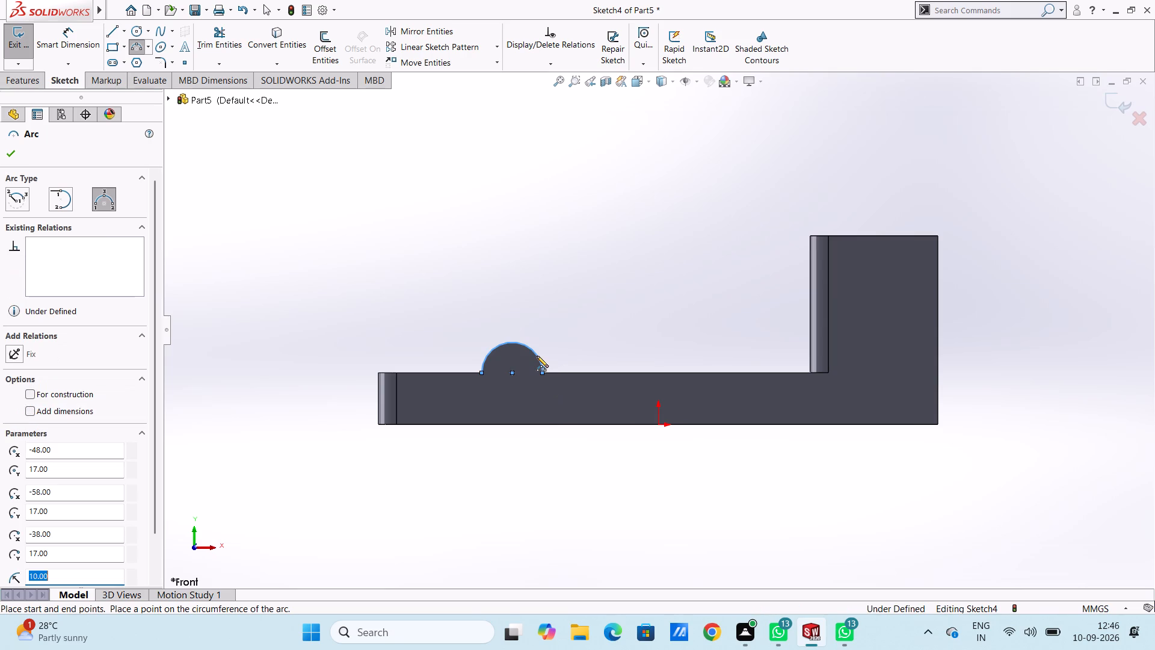
pyautogui.press('Escape')
pyautogui.press('Escape')
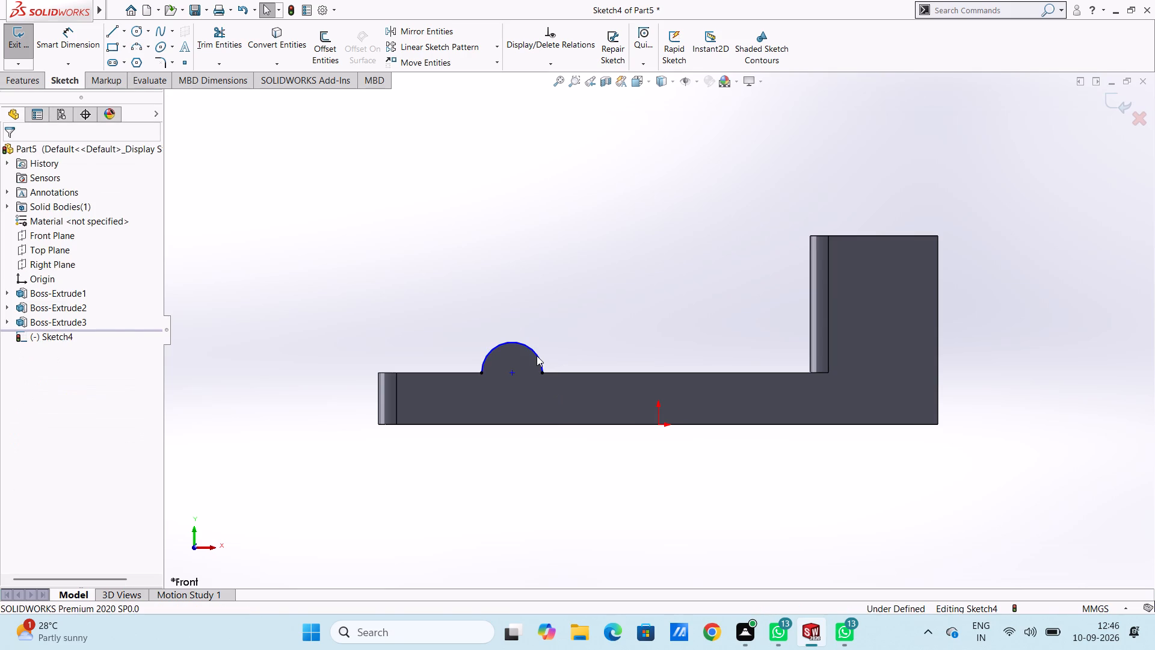
# Close the arc down to the plate's bottom edge with two 17 mm vertical lines and a 20 mm horizontal line.
pyautogui.press('l')
pyautogui.moveTo(481, 373); pyautogui.dragTo(482, 426)
pyautogui.click(482, 426)
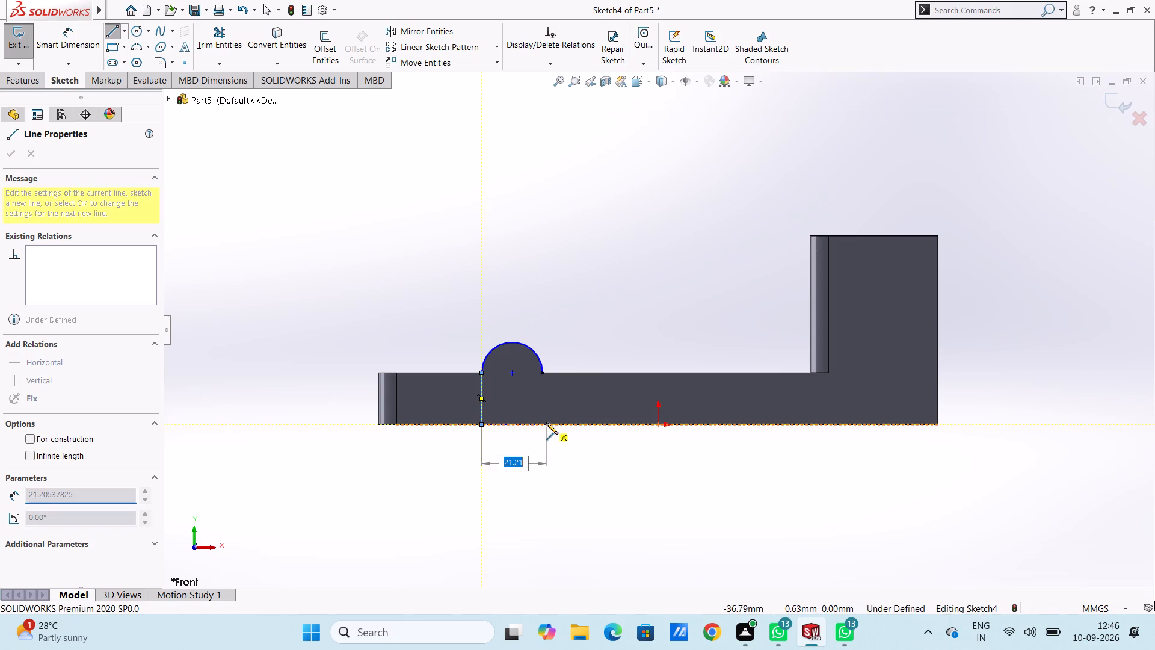
pyautogui.click(544, 424)
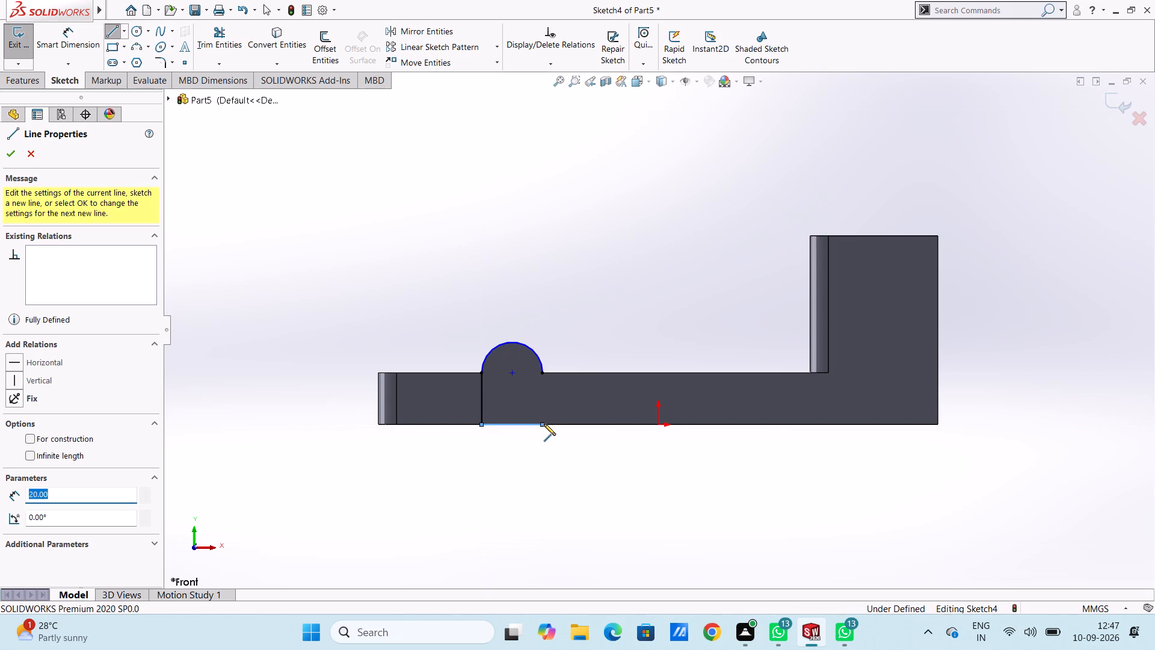
pyautogui.click(543, 376)
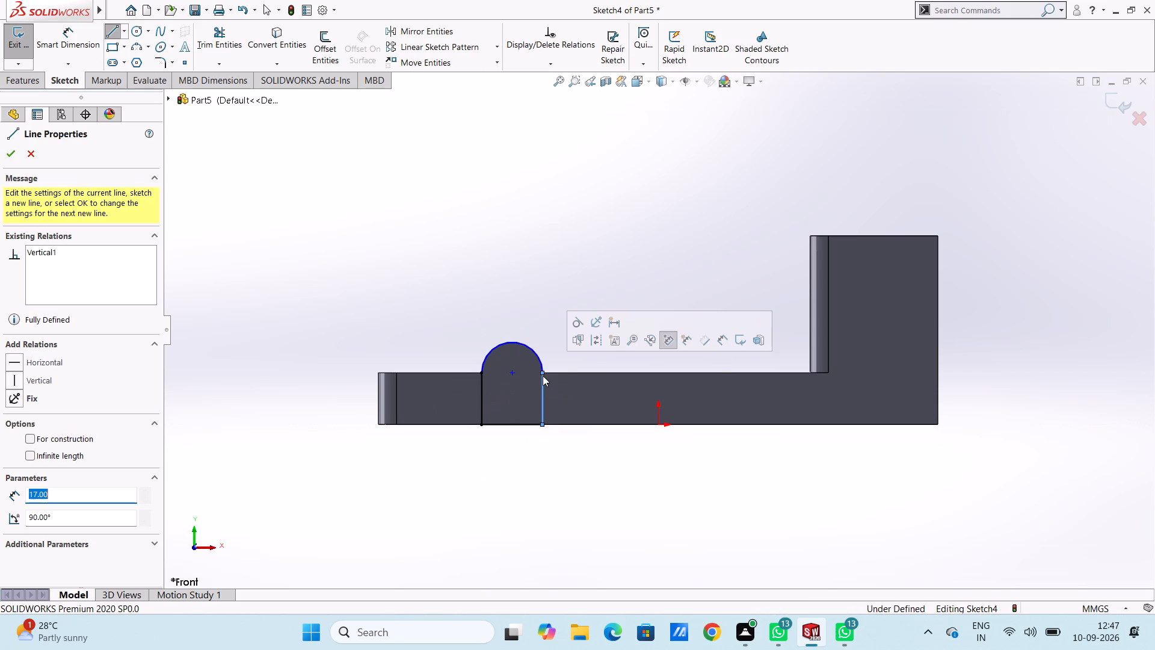
pyautogui.press('Escape')
pyautogui.press('Escape')
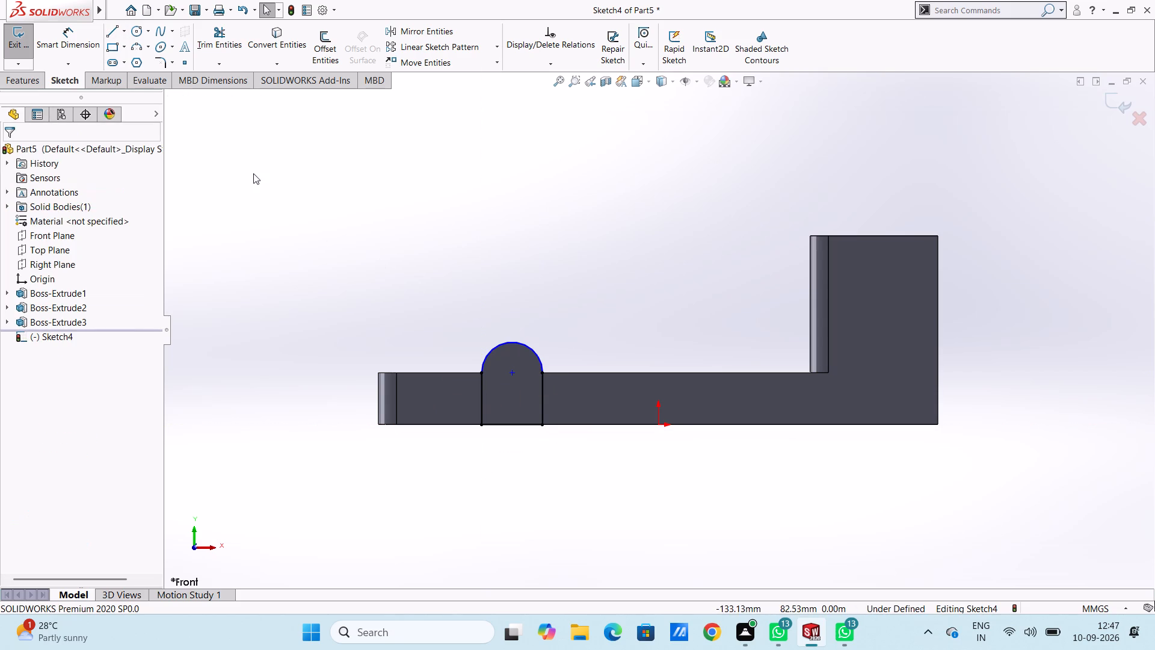
# Dimension the arc's radius as 10 mm.
pyautogui.click(84, 39)
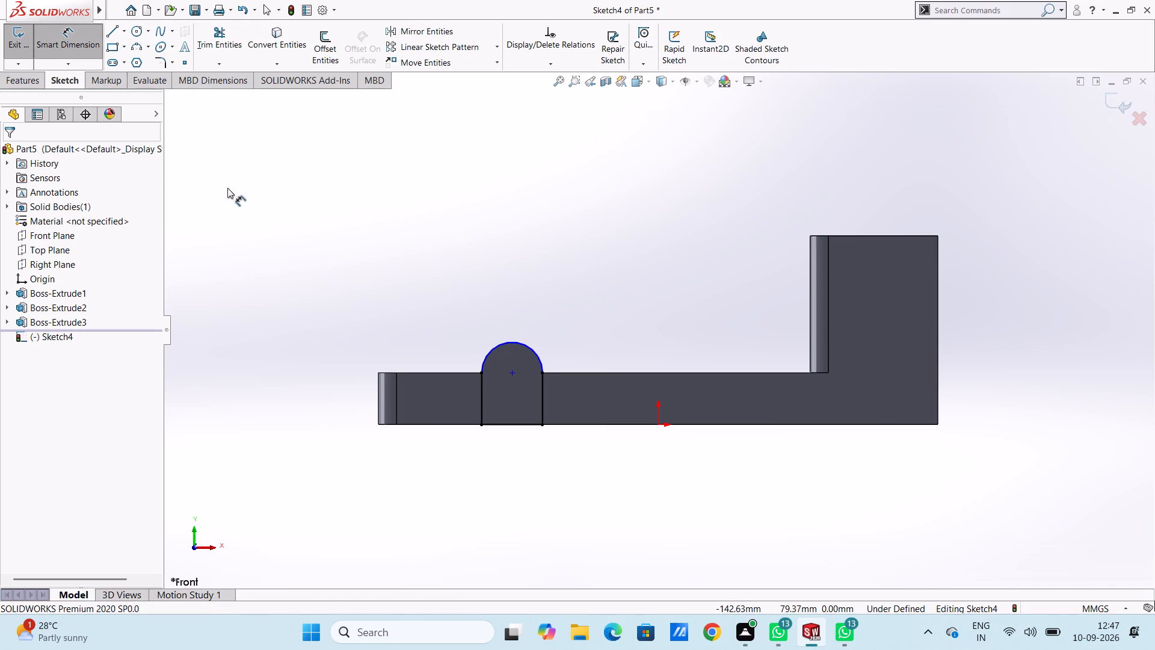
pyautogui.click(528, 344)
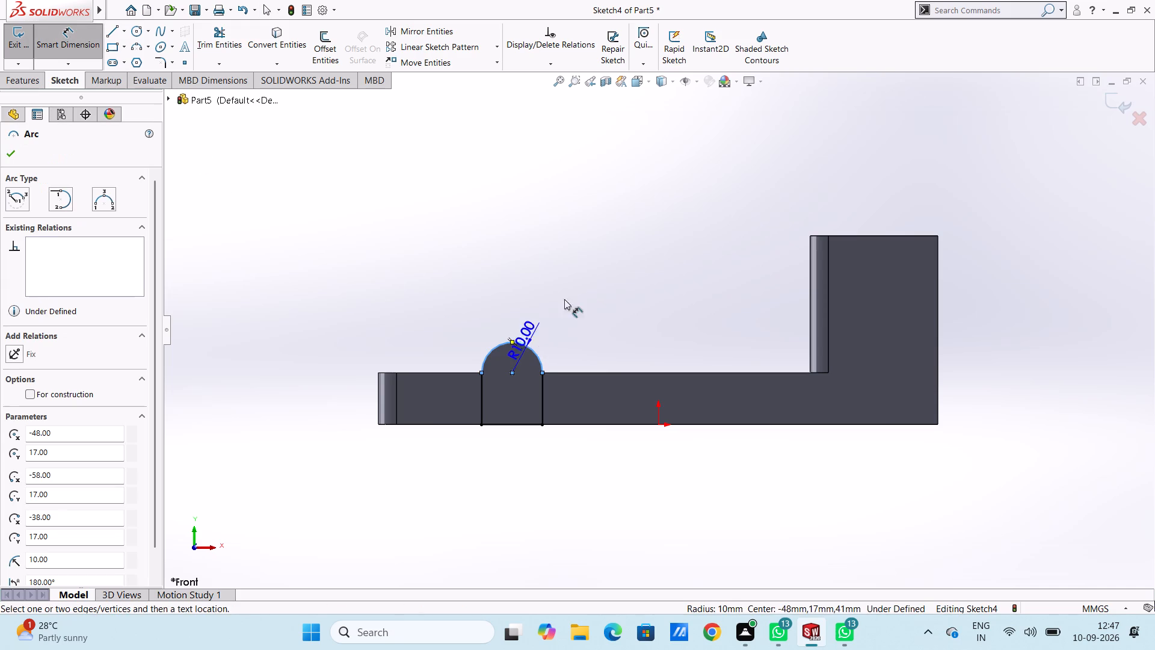
pyautogui.click(647, 247)
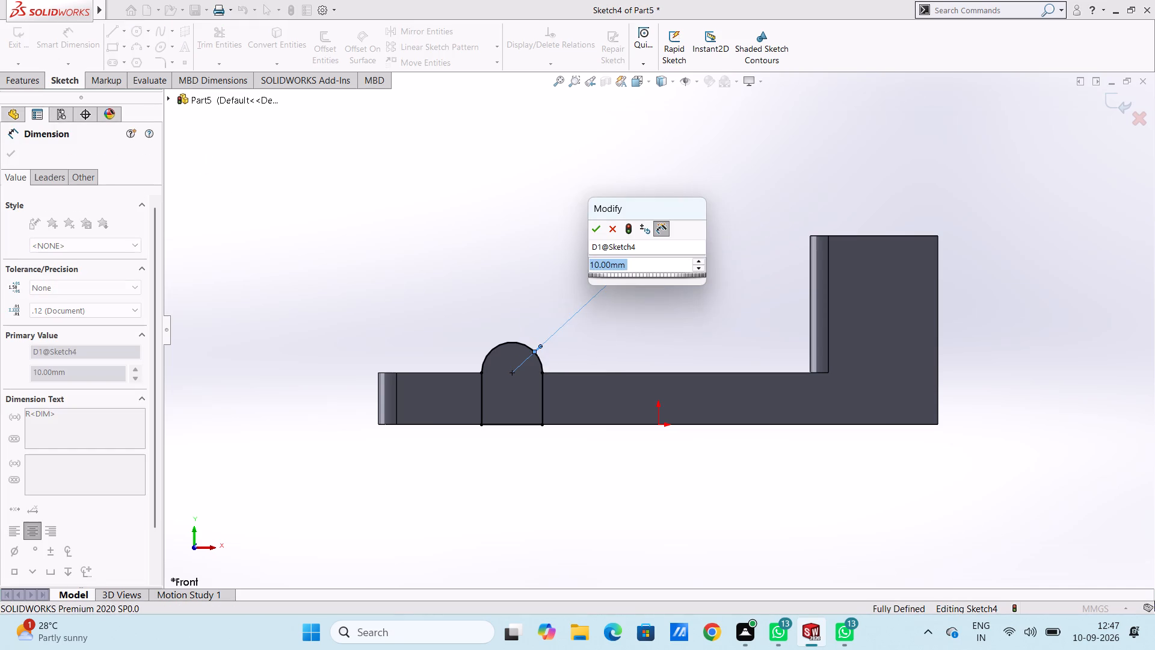
pyautogui.press('Return')
pyautogui.click(666, 282)
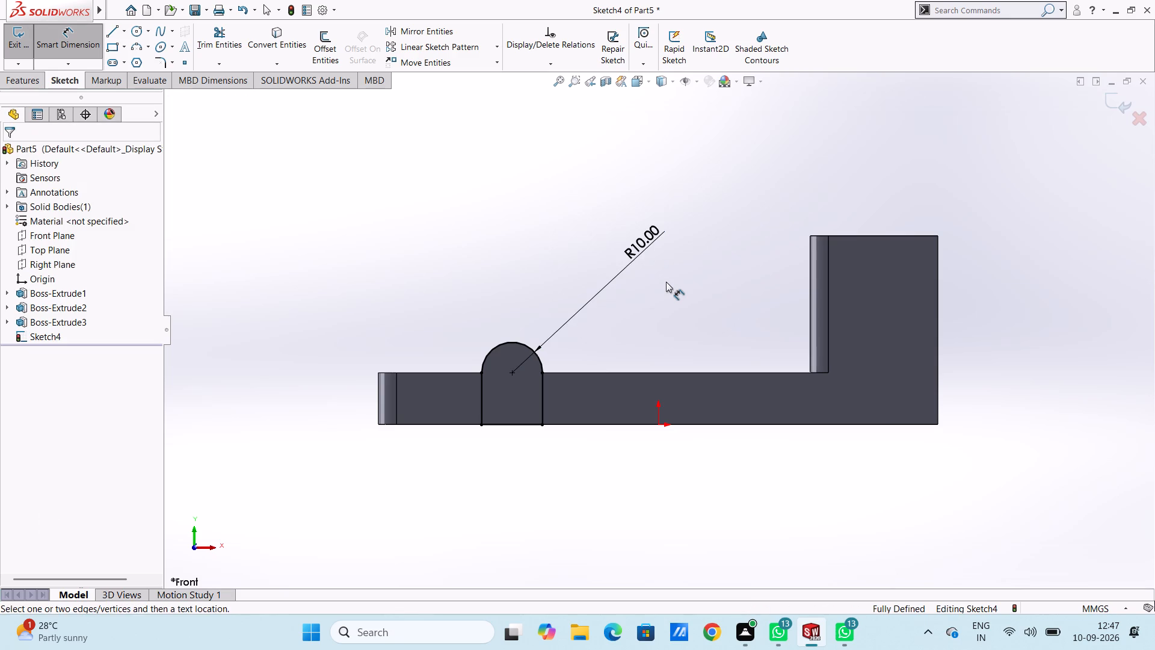
pyautogui.press('Escape')
pyautogui.press('Escape')
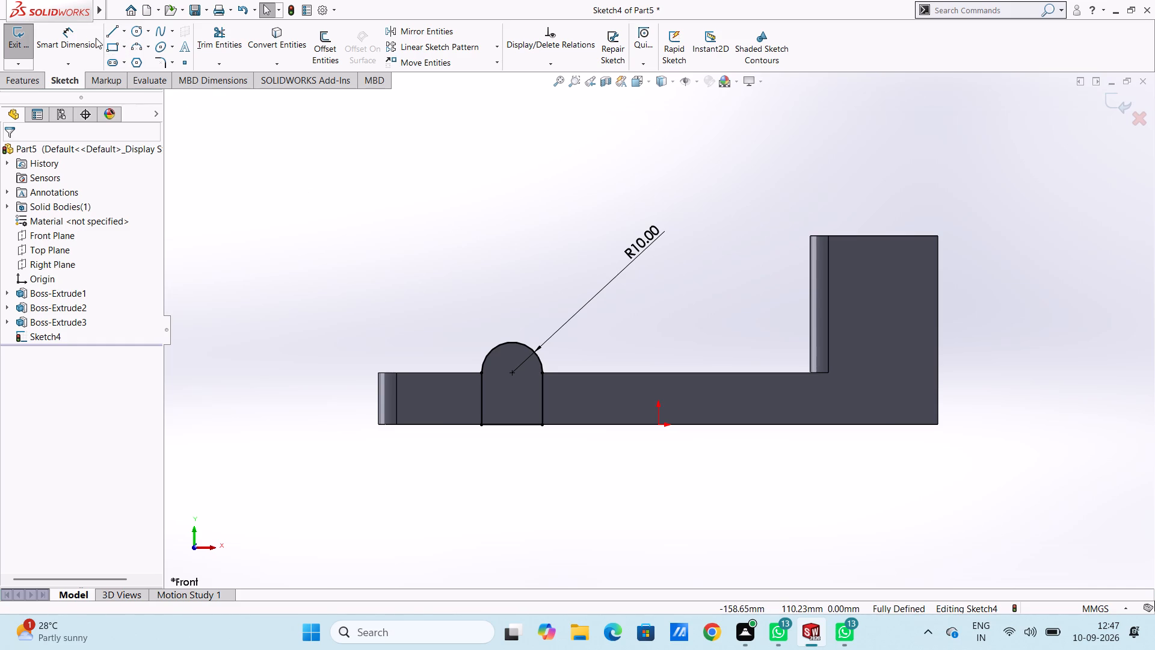
# Sketch a circle of 8 mm radius centred on the arc's centre point.
pyautogui.click(75, 40)
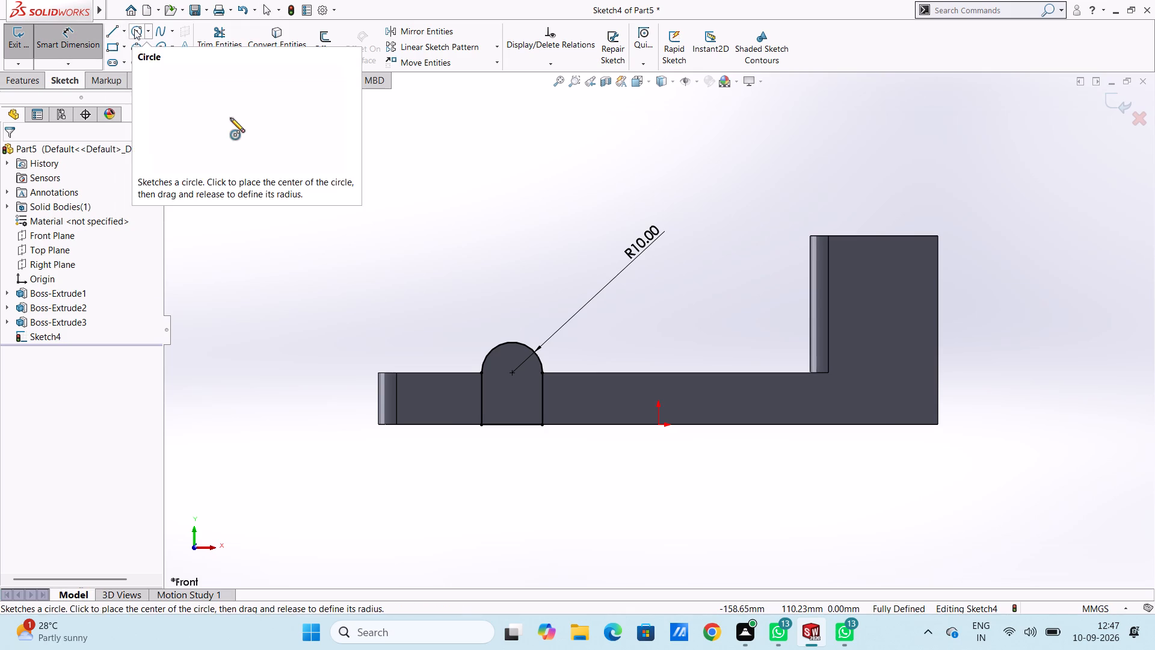
pyautogui.click(134, 29)
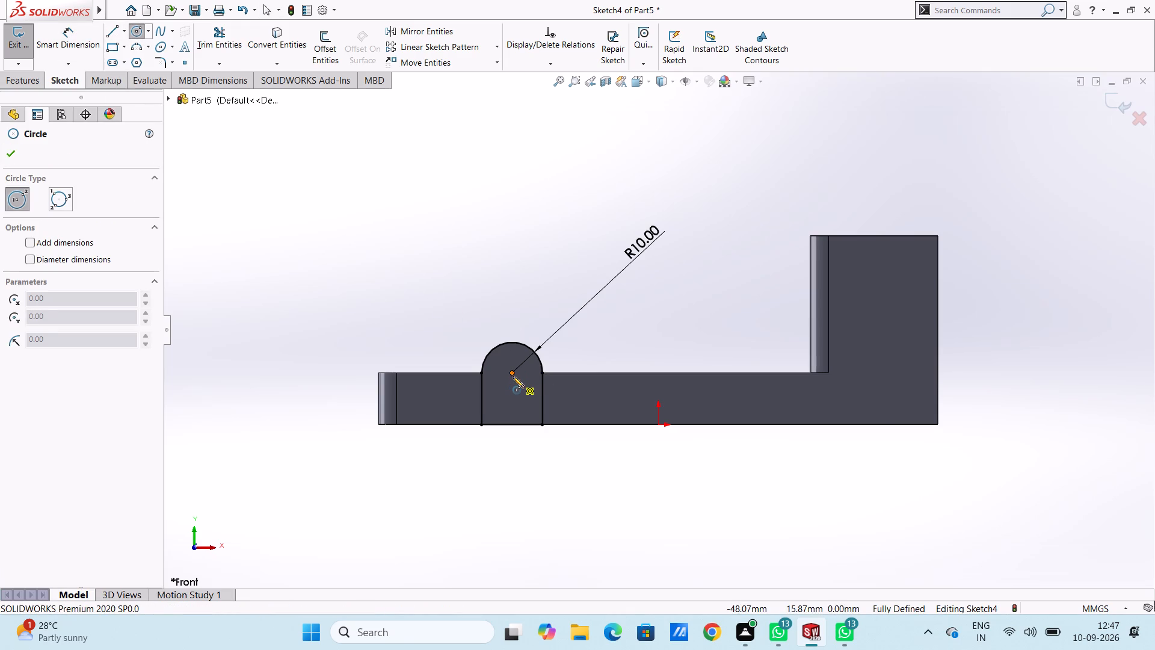
pyautogui.click(513, 376)
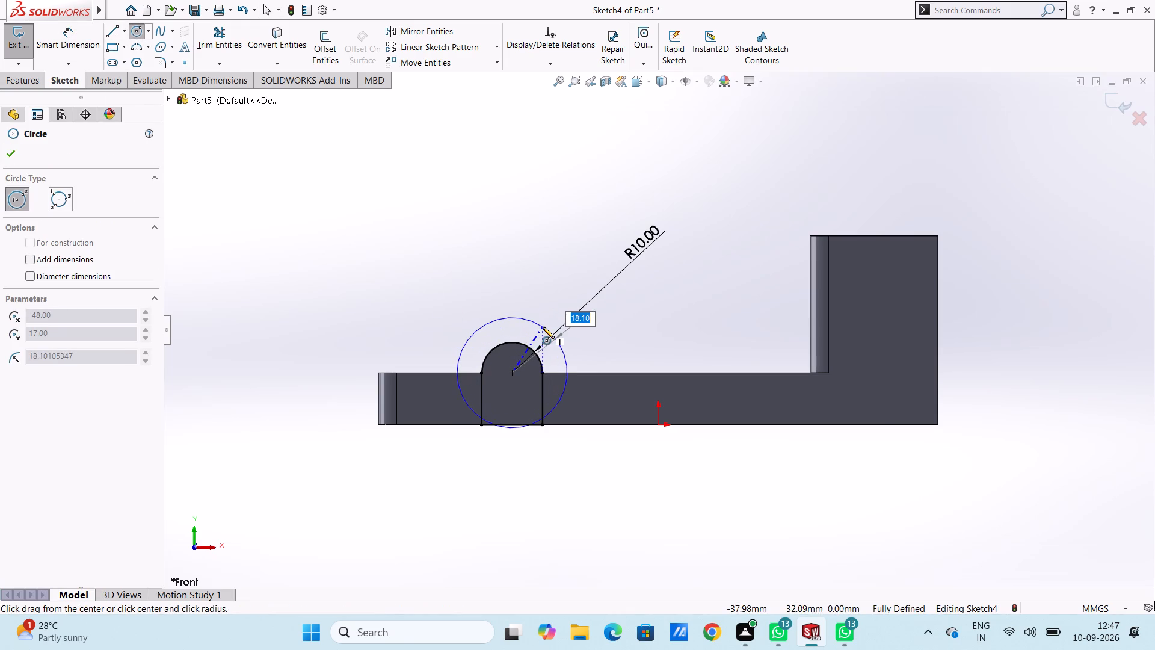
pyautogui.press('8')
pyautogui.press('Return')
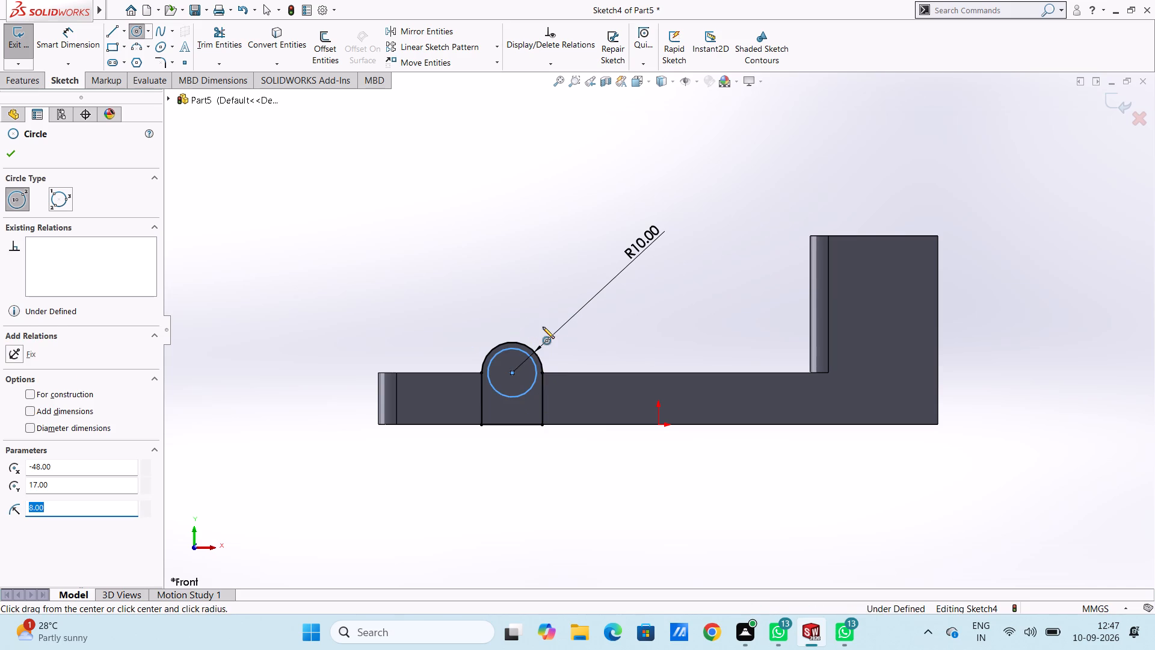
pyautogui.press('Escape')
pyautogui.press('Escape')
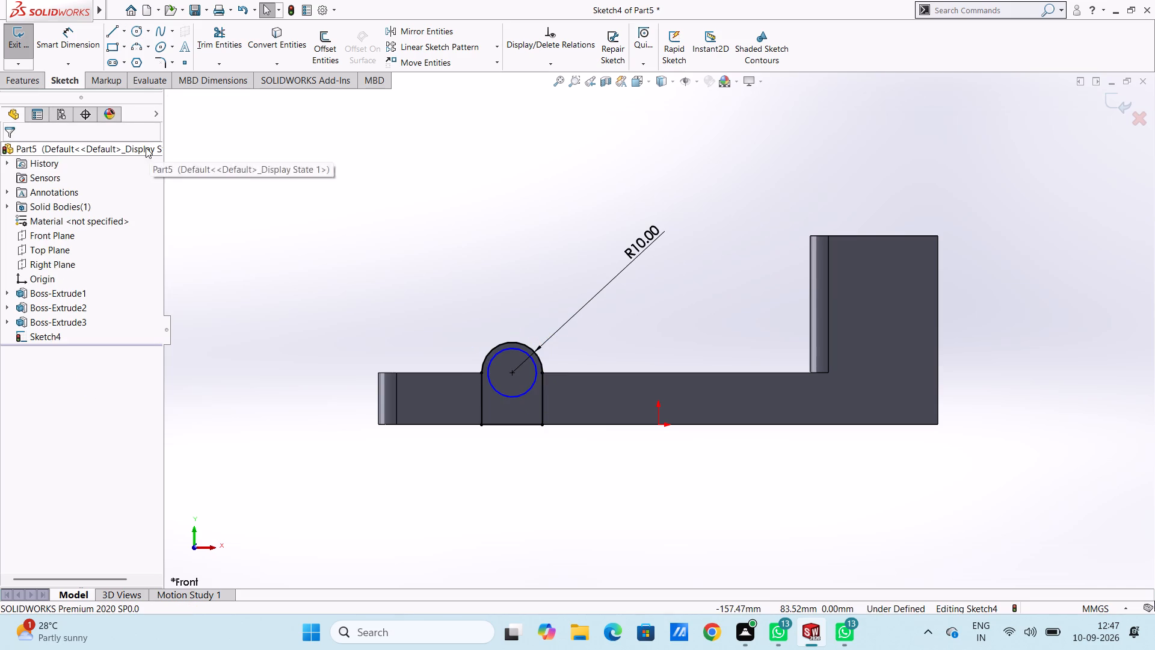
# Dimension the circle's diameter and set it to 32 mm.
pyautogui.click(77, 42)
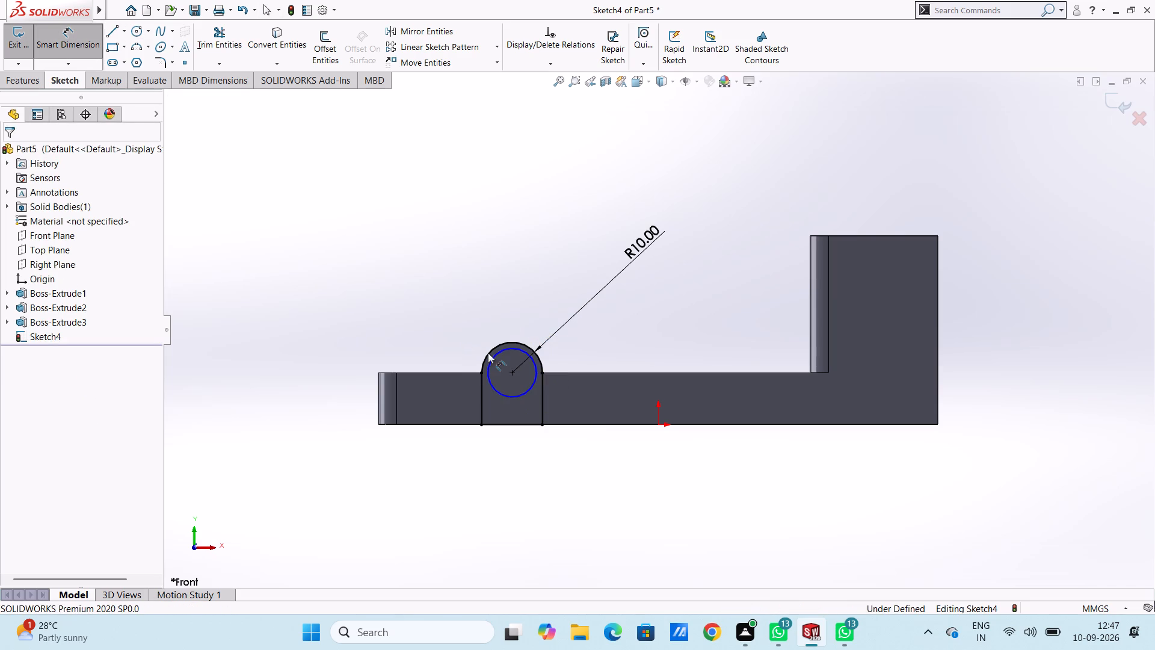
pyautogui.click(494, 357)
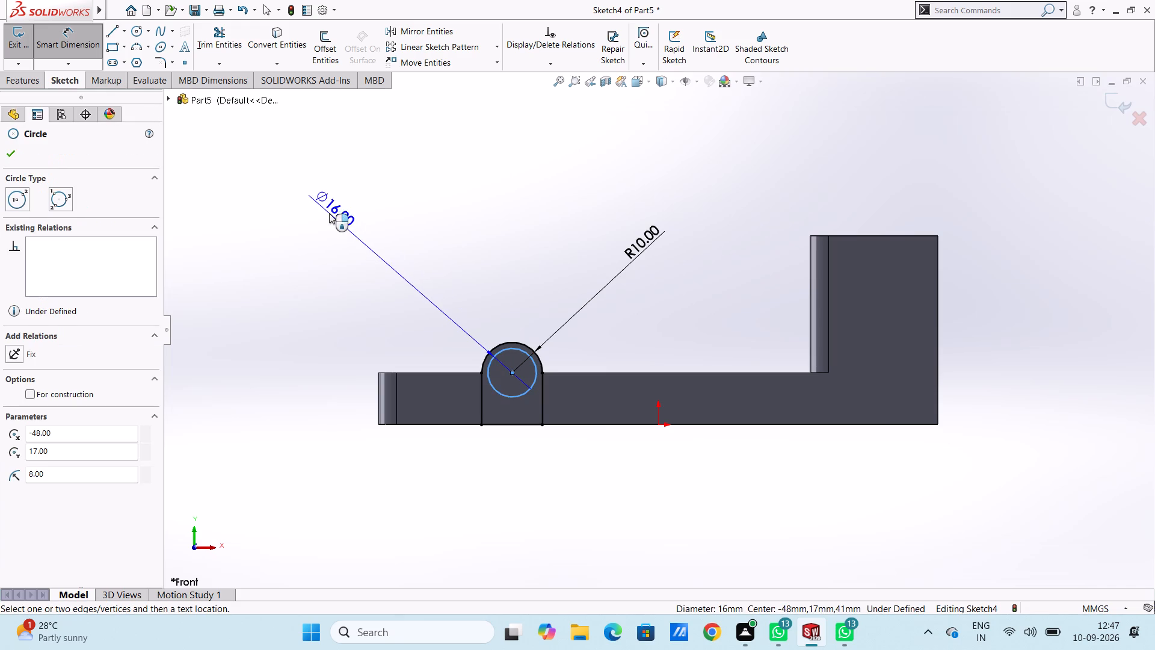
pyautogui.click(329, 213)
pyautogui.write('32')
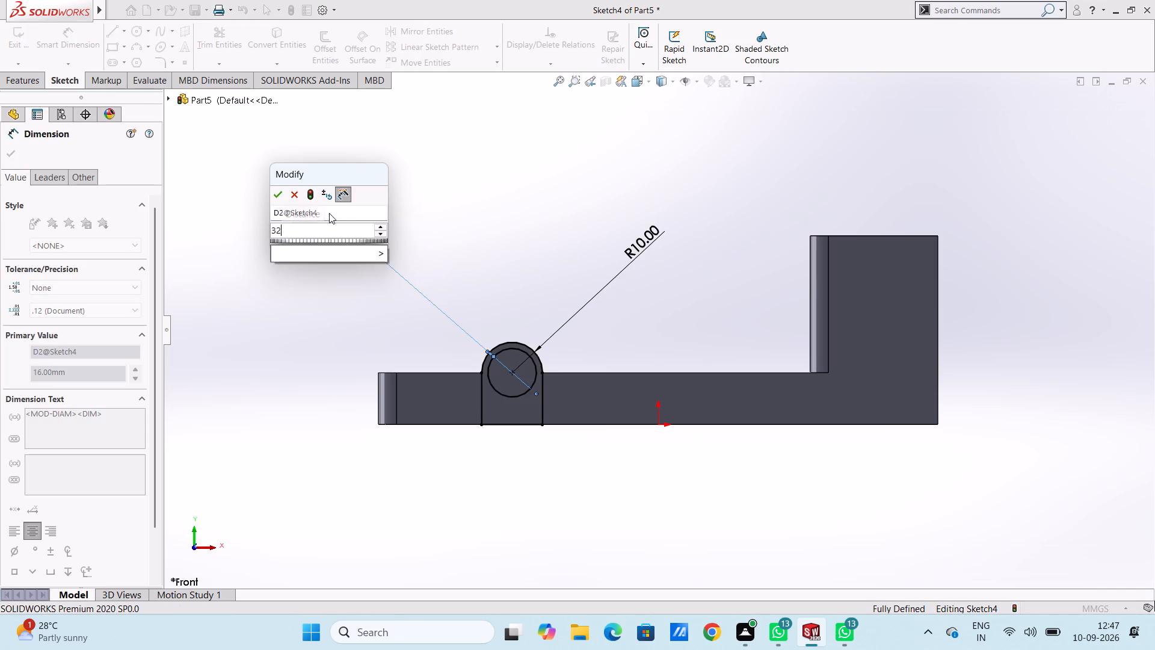
pyautogui.press('Return')
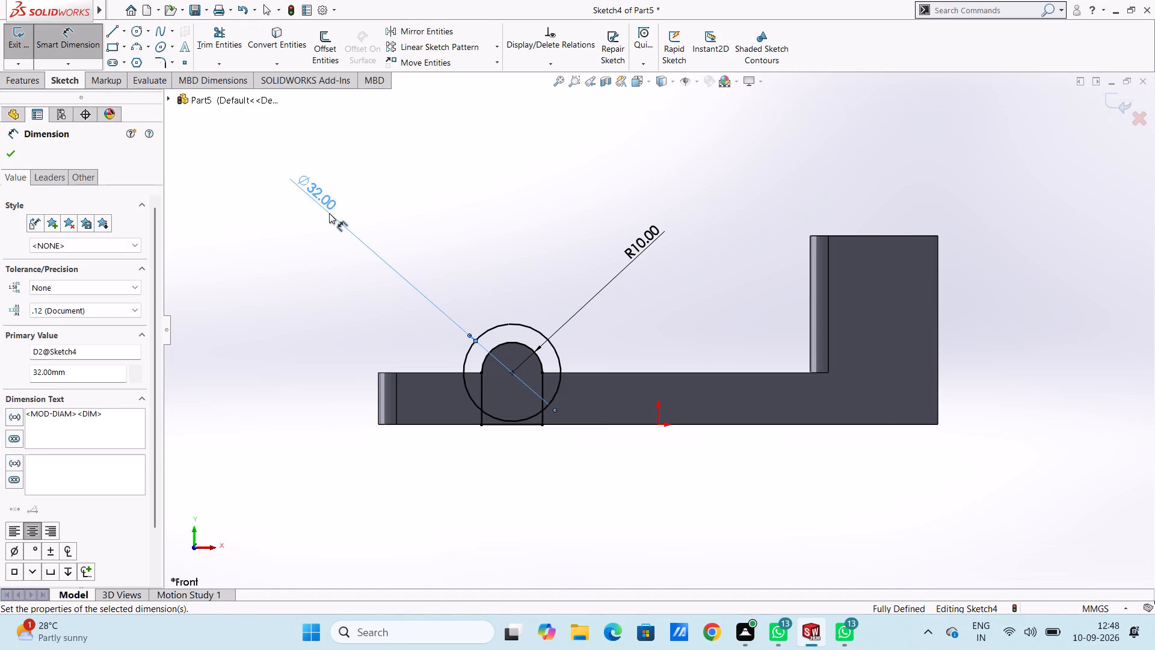
pyautogui.press('Escape')
pyautogui.press('Escape')
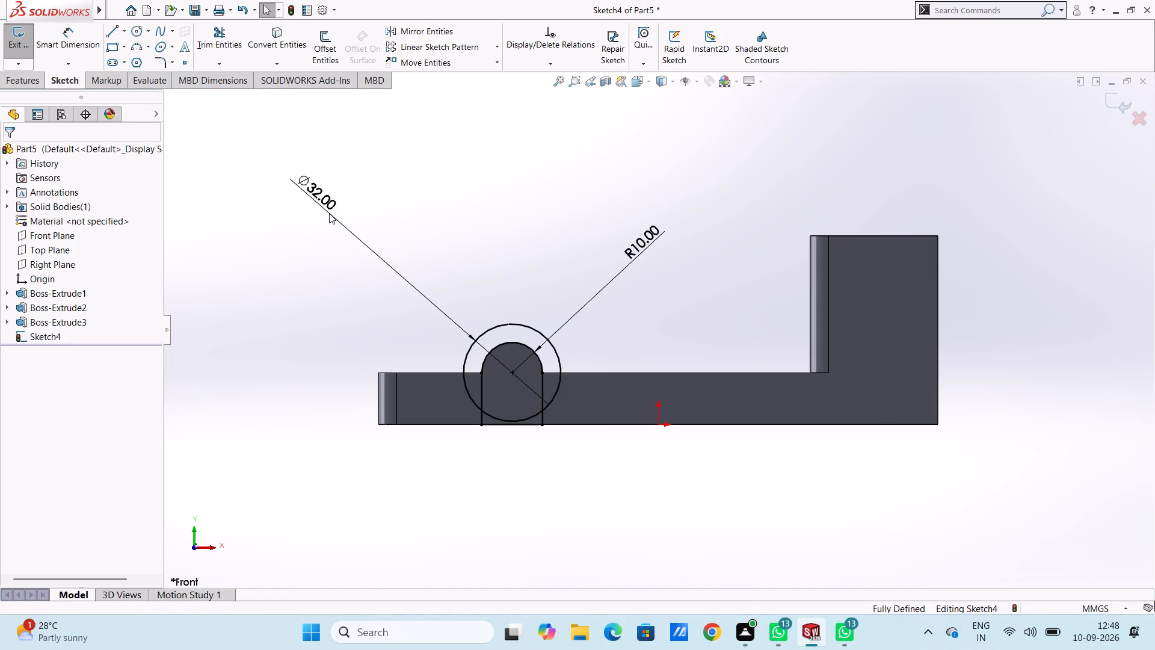
# Sketch a 22 mm horizontal line along the plate's top edge, from the rounded corner's edge to the circle's near quadrant.
pyautogui.click(106, 35)
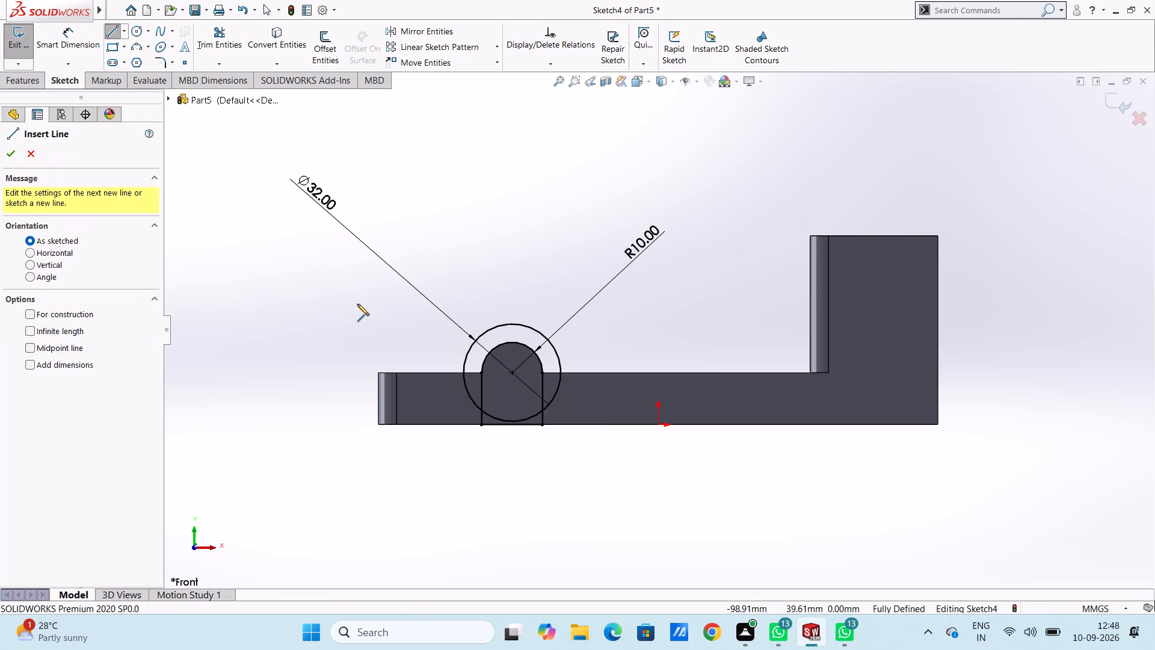
pyautogui.click(397, 374)
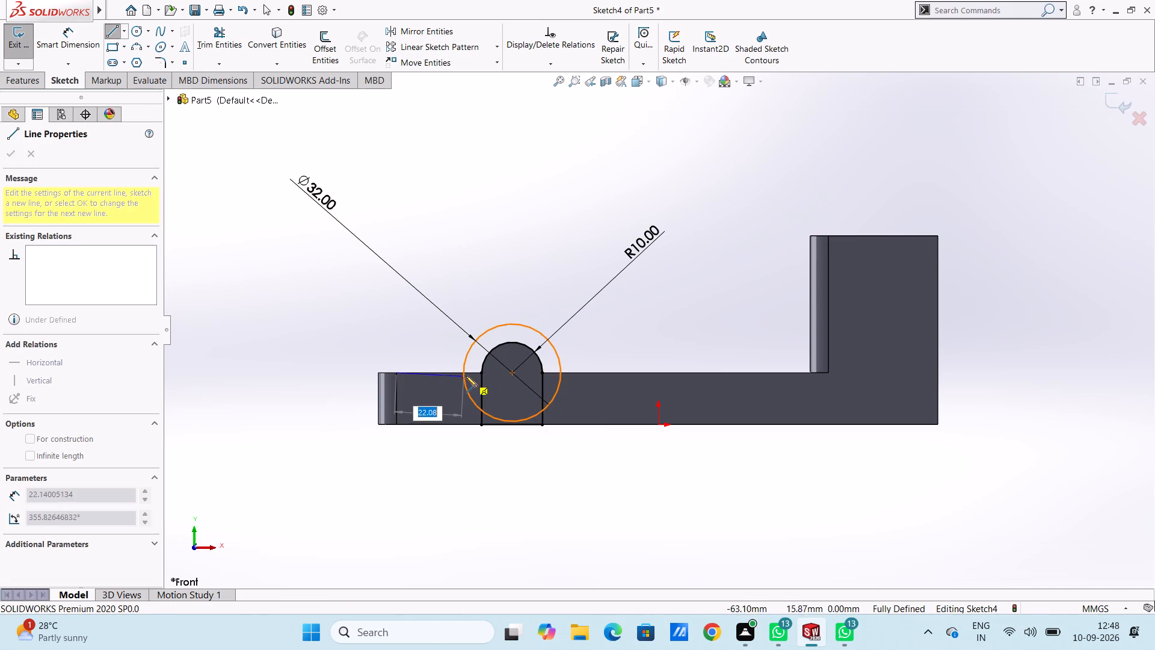
pyautogui.click(463, 374)
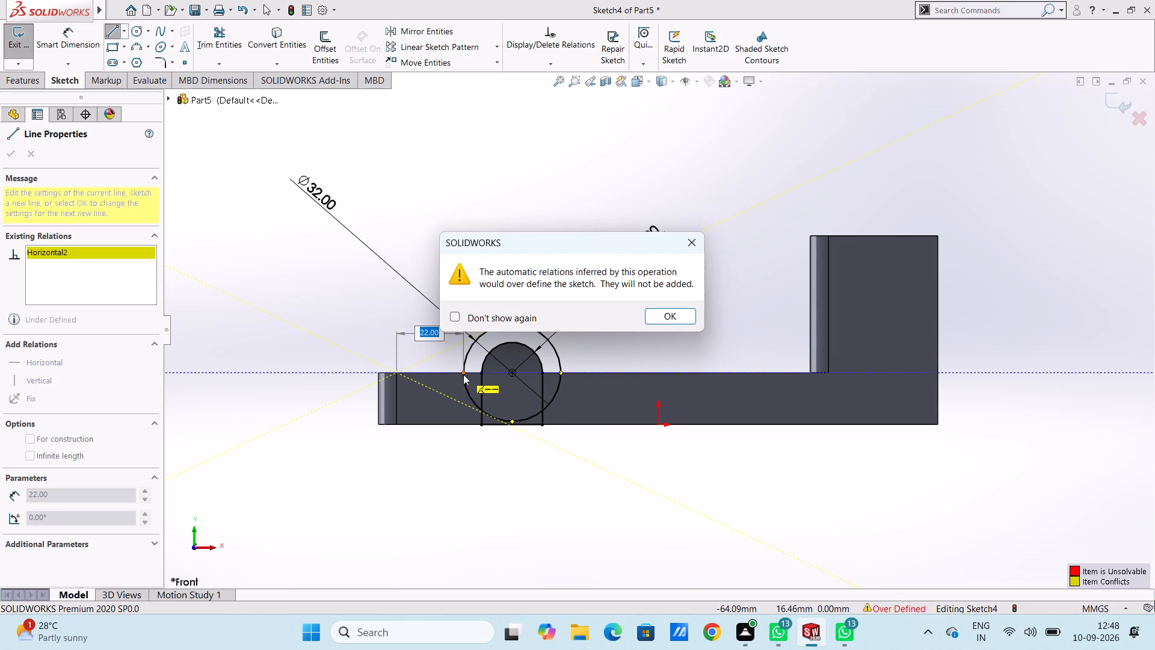
pyautogui.press('Escape')
pyautogui.press('Escape')
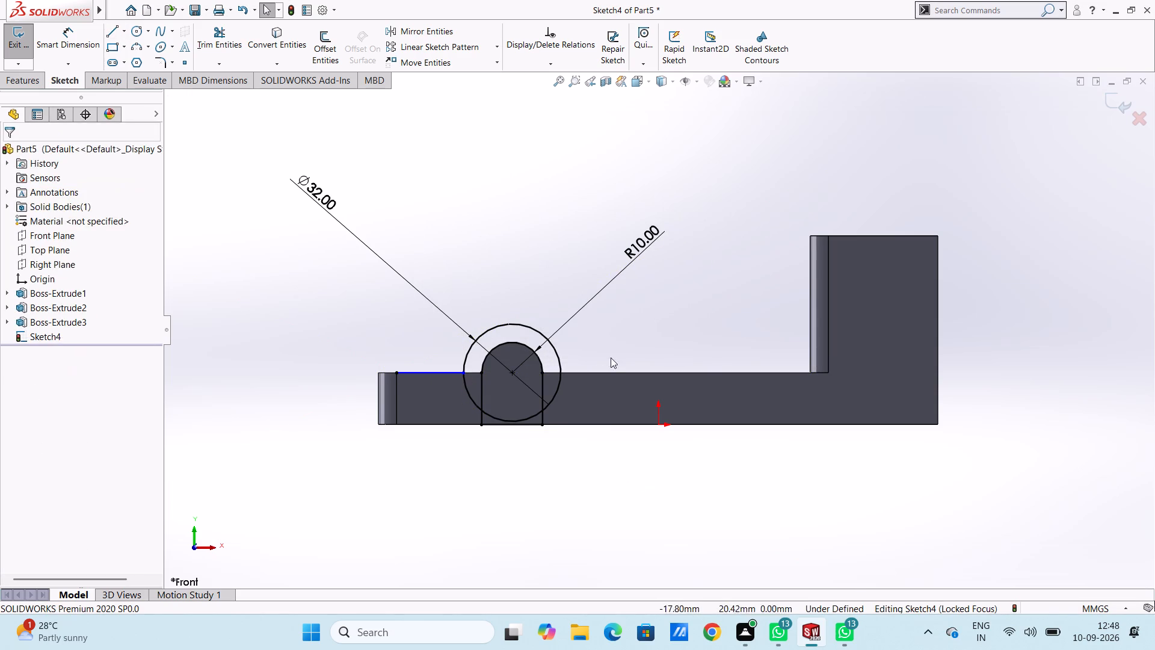
# Sketch a 6 mm horizontal line from the arc's end nearest the end block to the circle's quadrant on that side.
pyautogui.press('l')
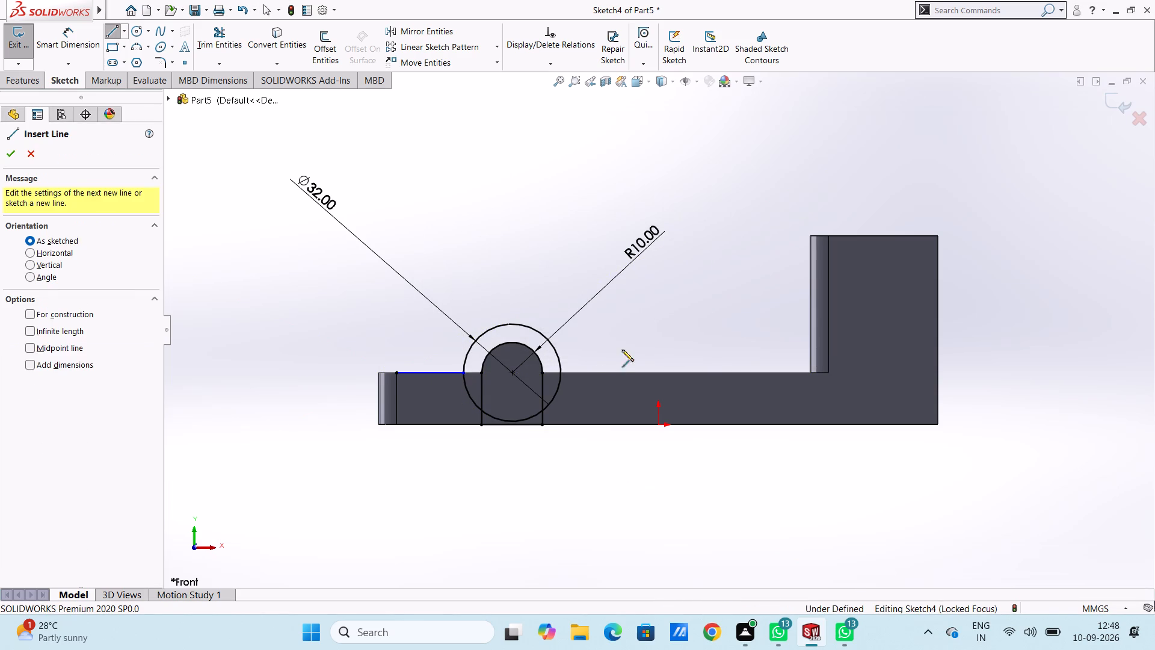
pyautogui.click(541, 374)
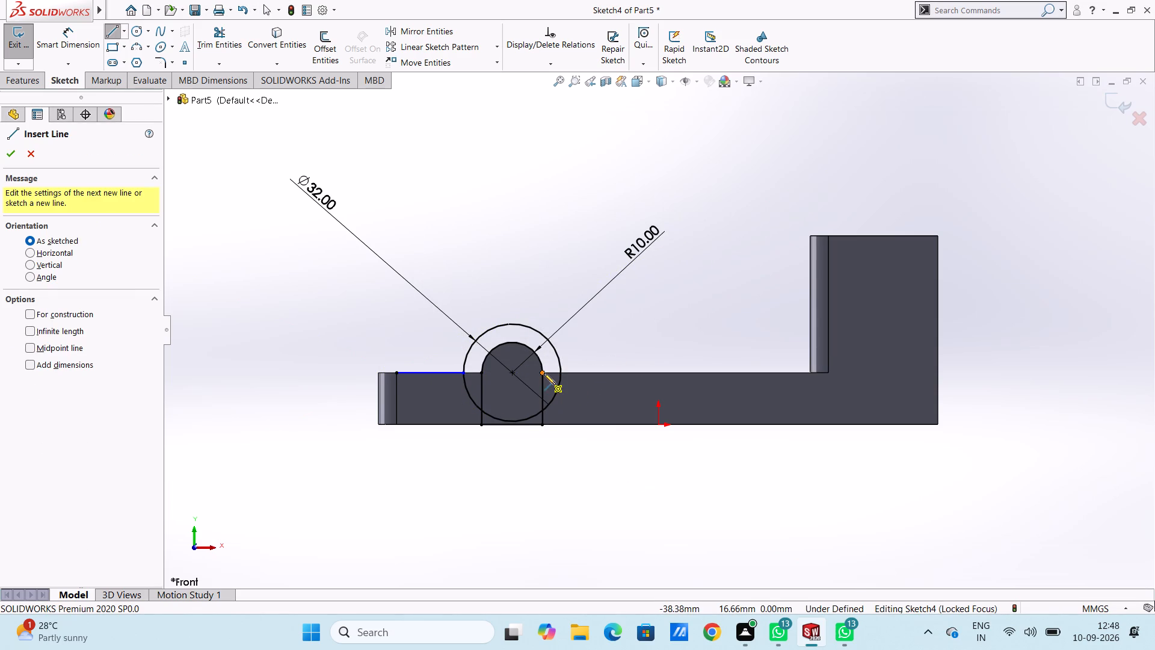
pyautogui.click(559, 374)
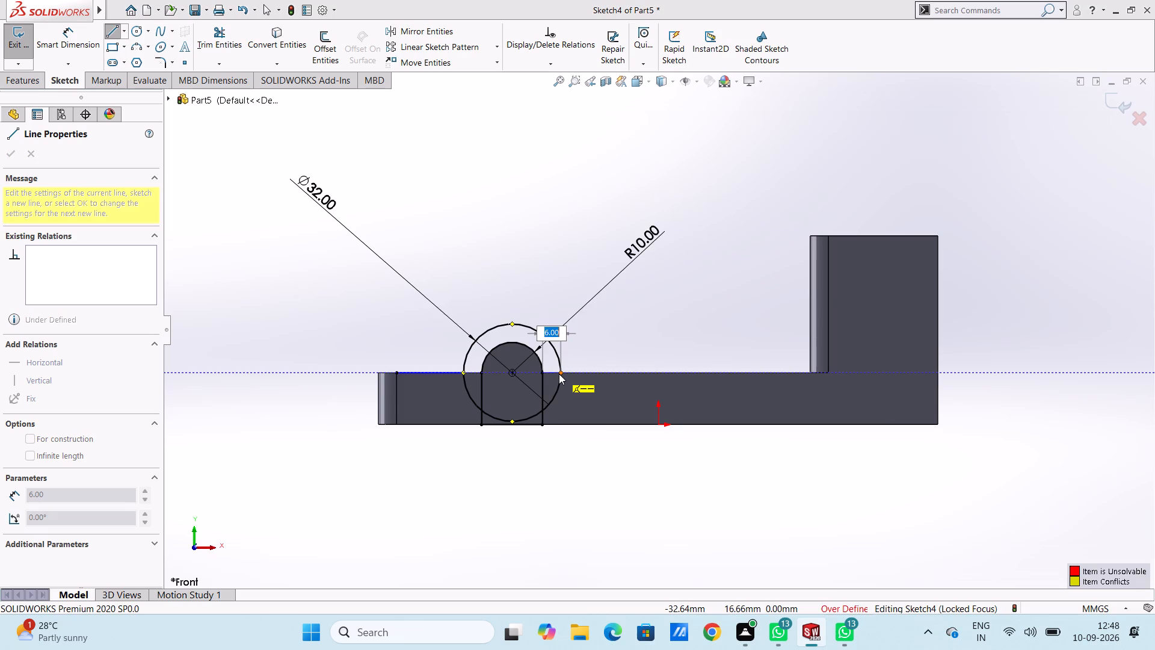
pyautogui.press('Escape')
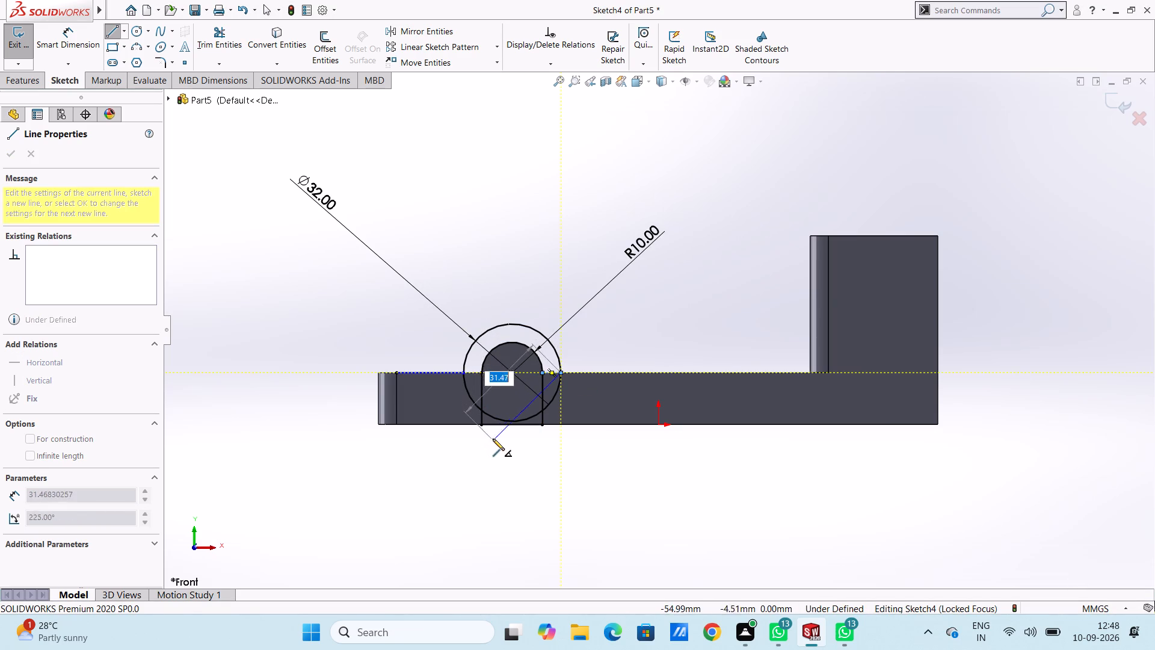
pyautogui.press('Escape')
pyautogui.press('Escape')
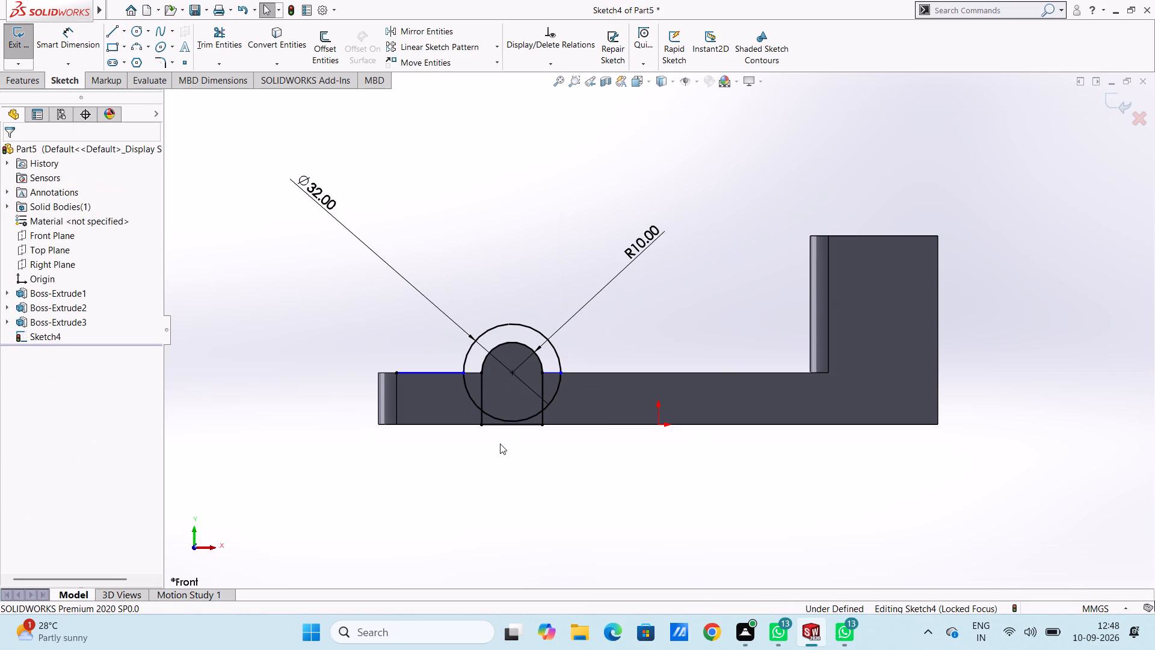
# Sketch a 6 mm horizontal line from the arc's end farthest from the end block to the outer circle's quadrant on that side.
pyautogui.press('l')
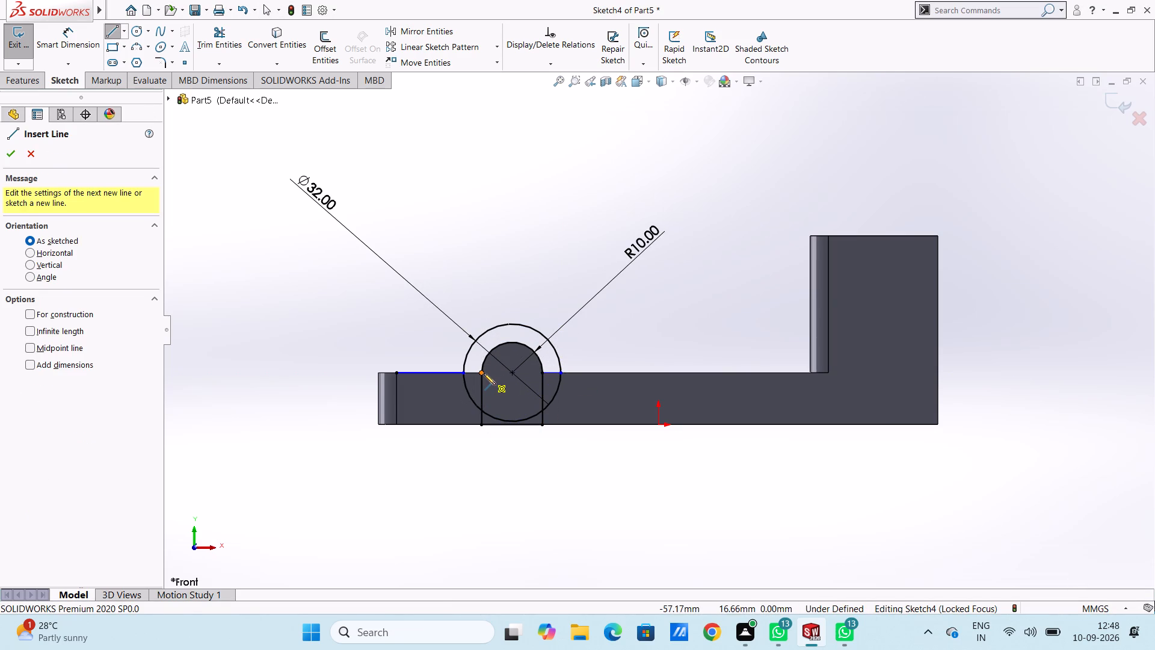
pyautogui.click(482, 375)
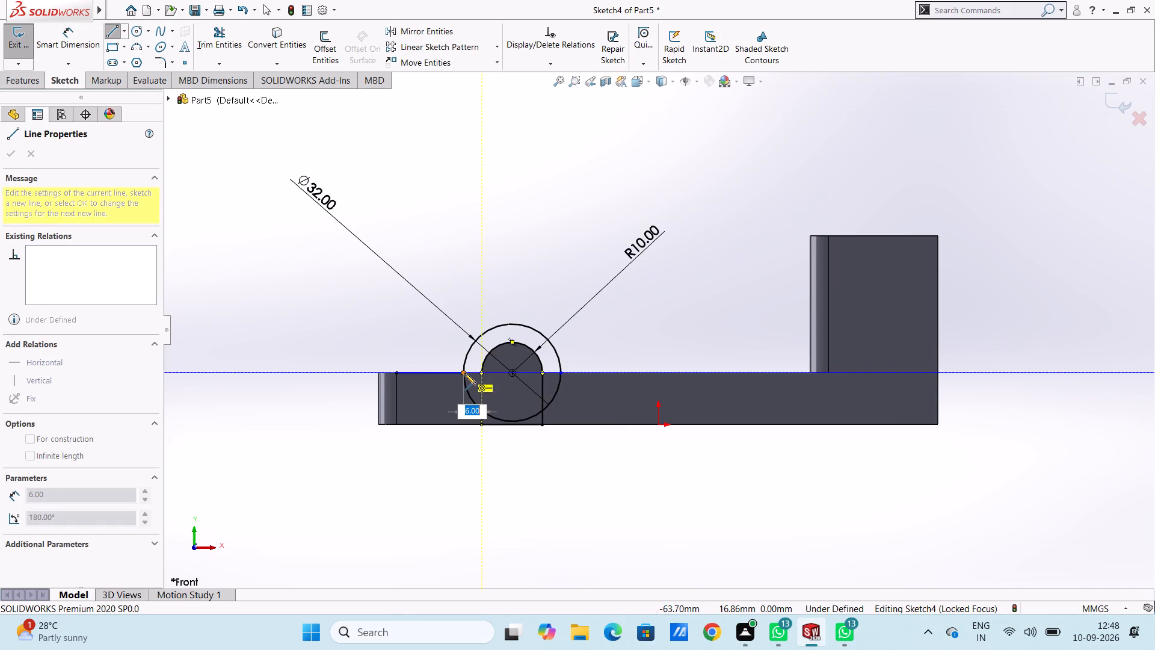
pyautogui.click(464, 373)
pyautogui.press('Escape')
pyautogui.press('Escape')
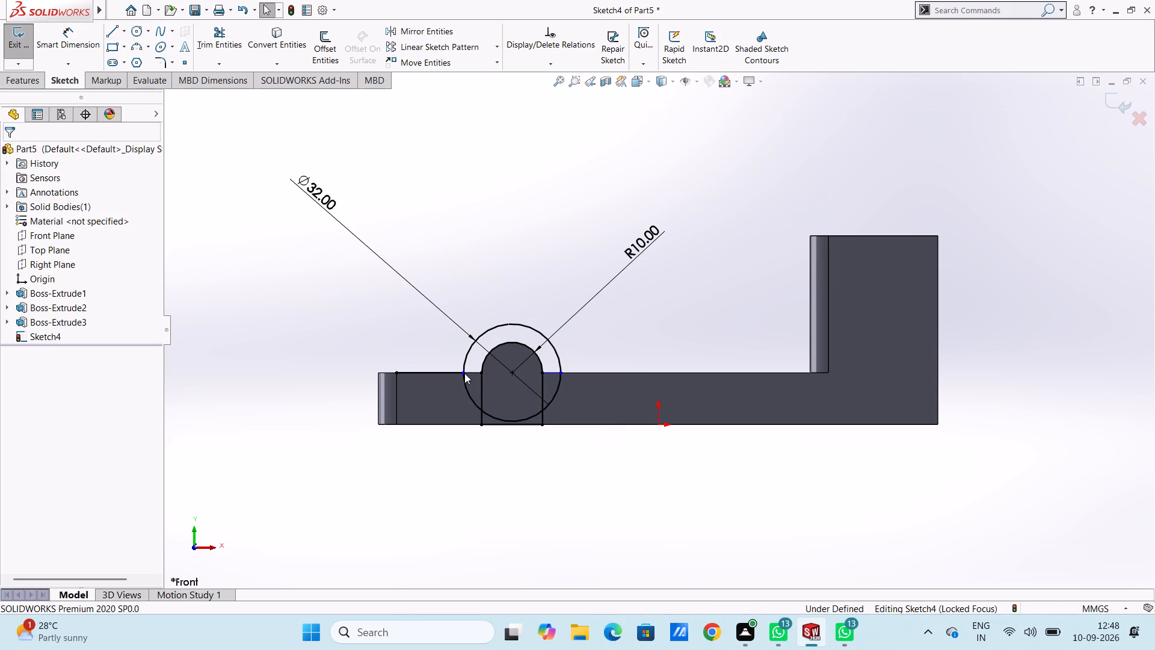
# Trim away the part of the 32 mm circle that lies below the plate's top edge.
pyautogui.click(233, 49)
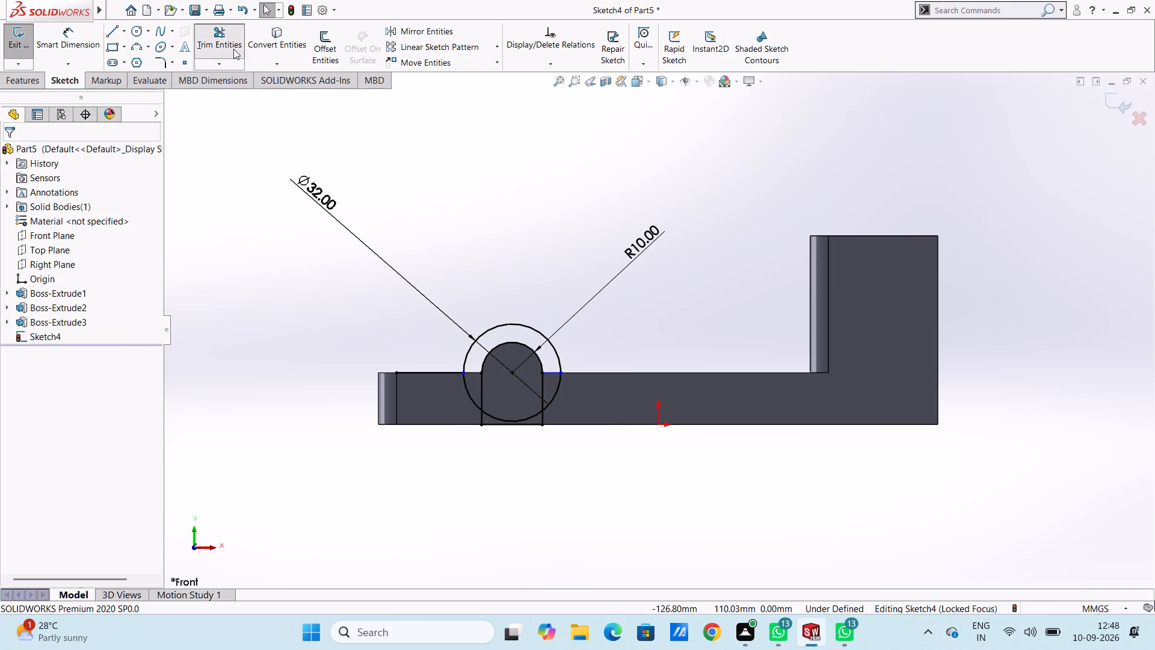
pyautogui.click(472, 399)
pyautogui.click(497, 416)
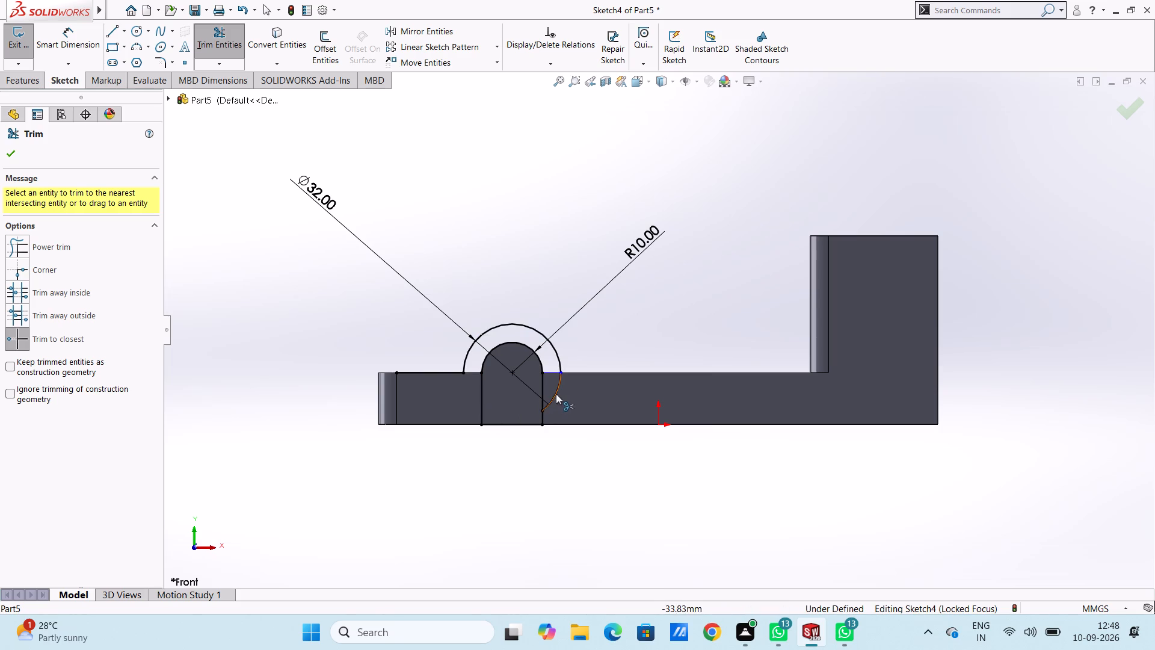
pyautogui.click(556, 394)
pyautogui.press('Escape')
pyautogui.press('Escape')
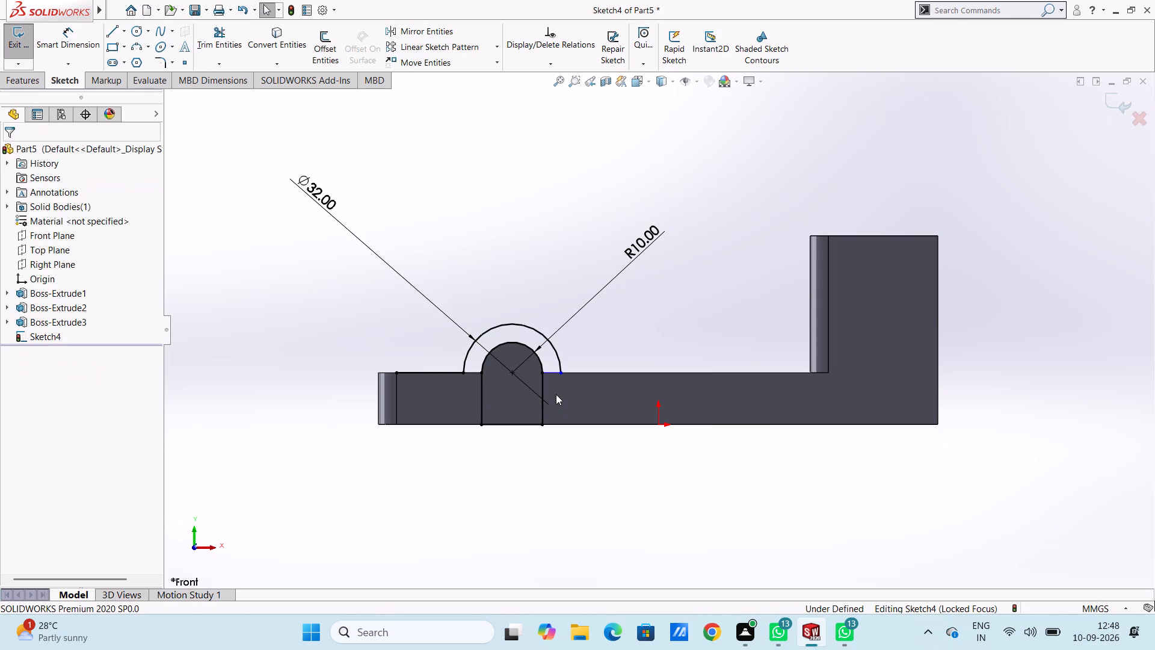
# Extrude the half-ring region between the two arcs 82 mm blind, reversed to run along the rib, with merge result on.
pyautogui.hotkey('ctrl', '7')
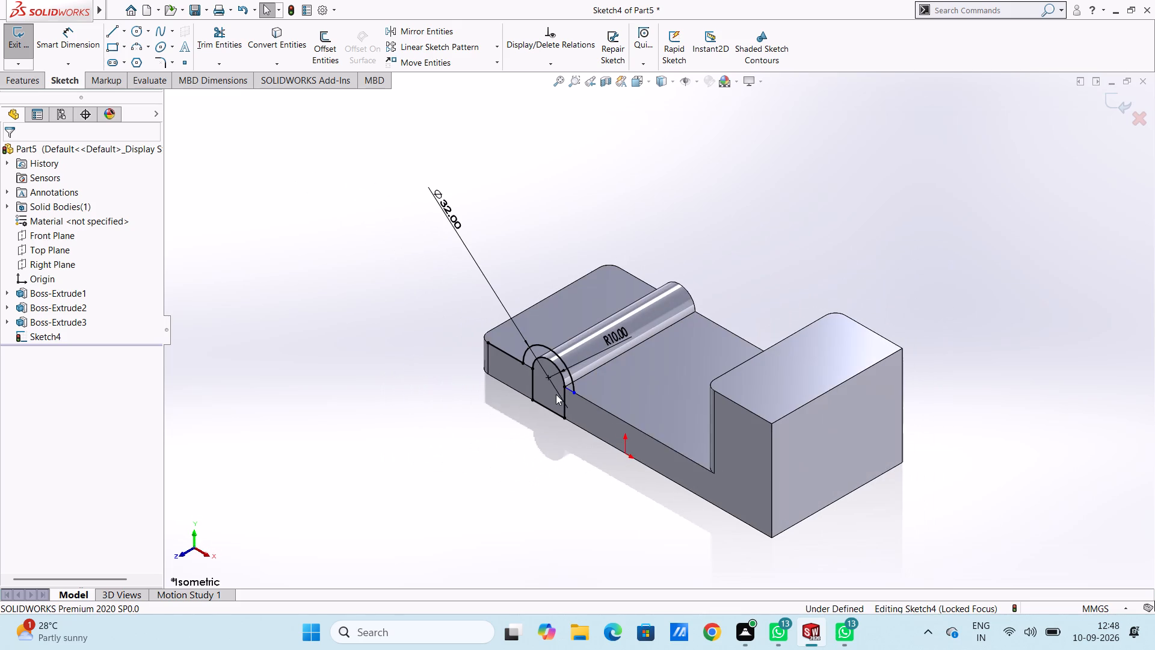
pyautogui.click(29, 80)
pyautogui.click(23, 52)
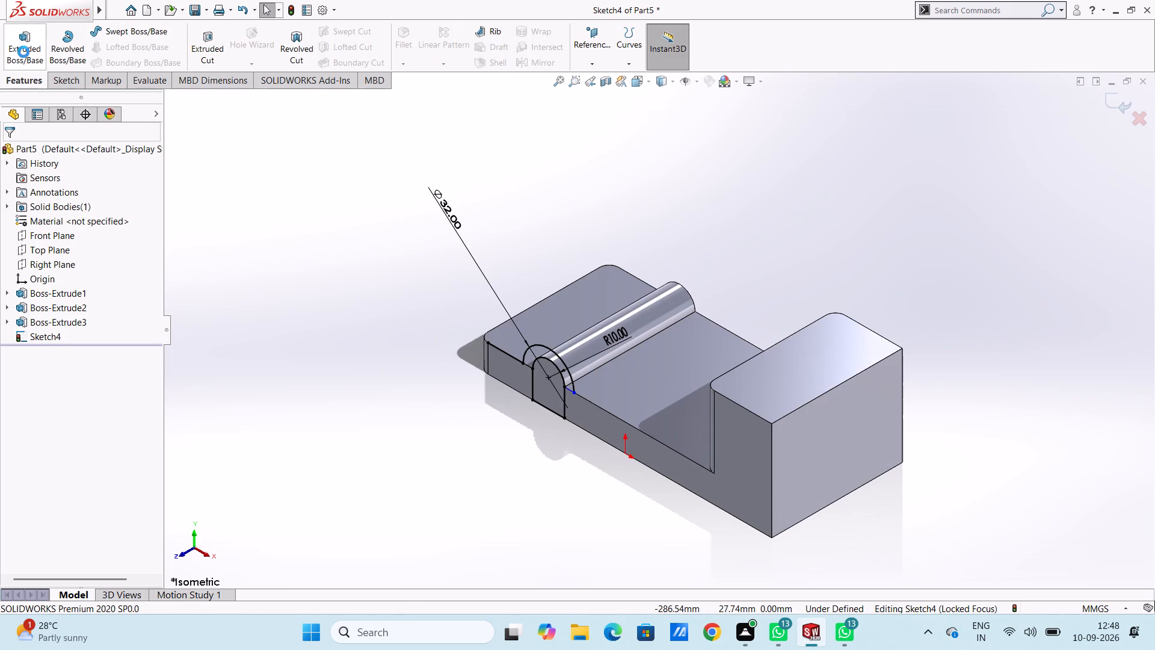
pyautogui.click(541, 351)
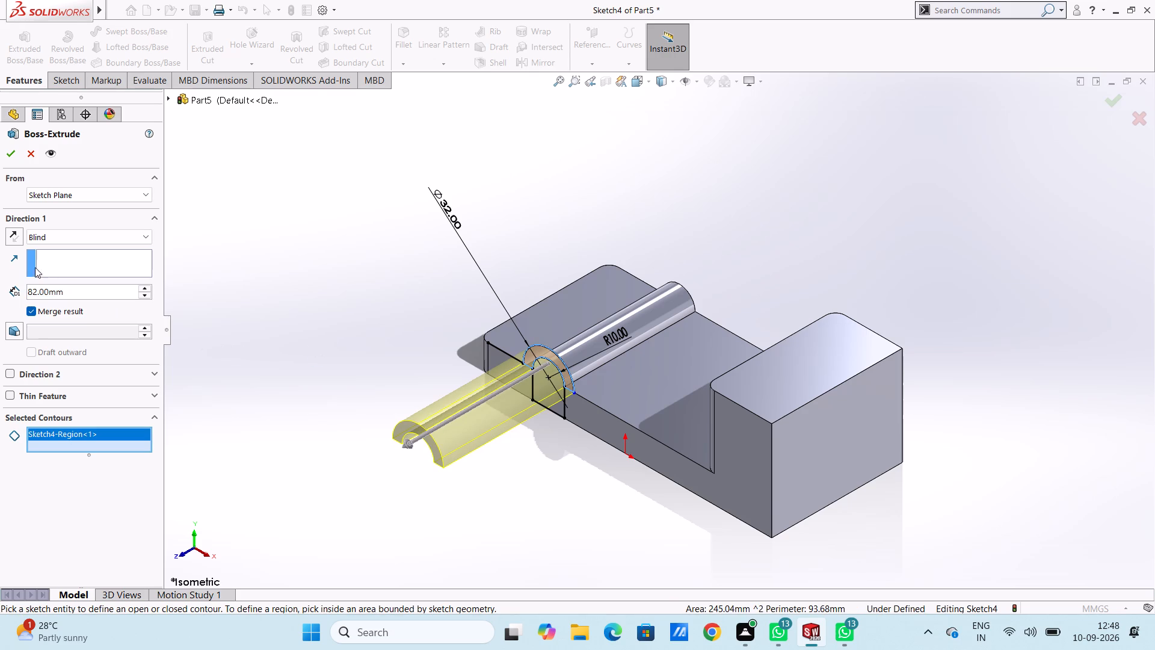
pyautogui.click(11, 235)
pyautogui.click(11, 152)
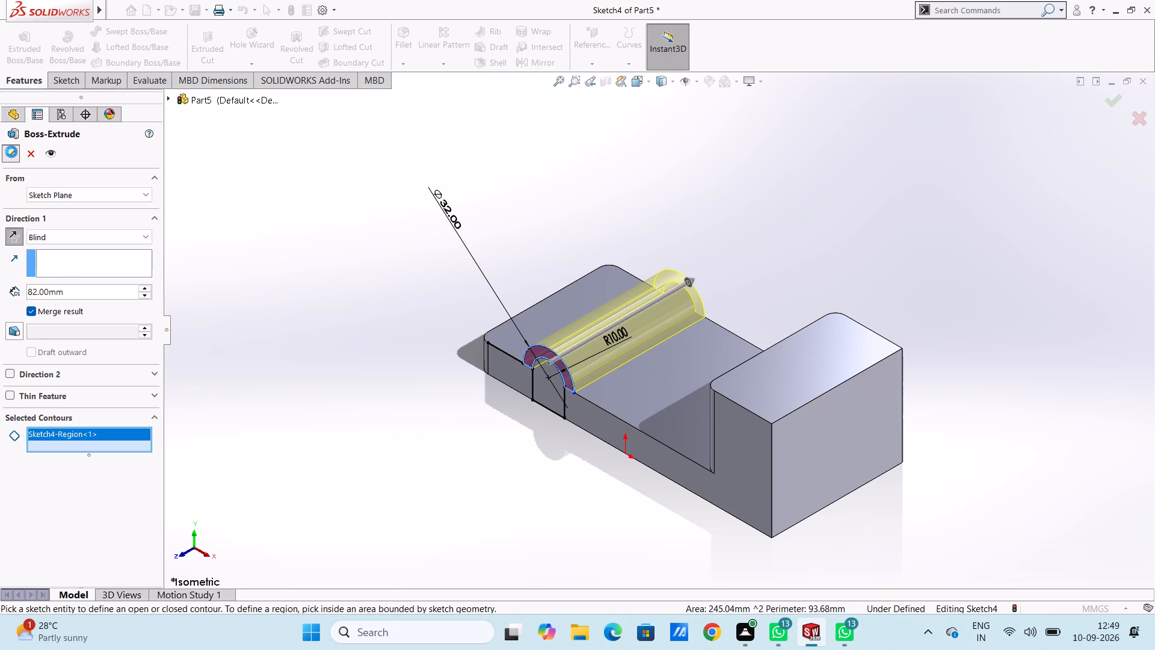
pyautogui.click(343, 335)
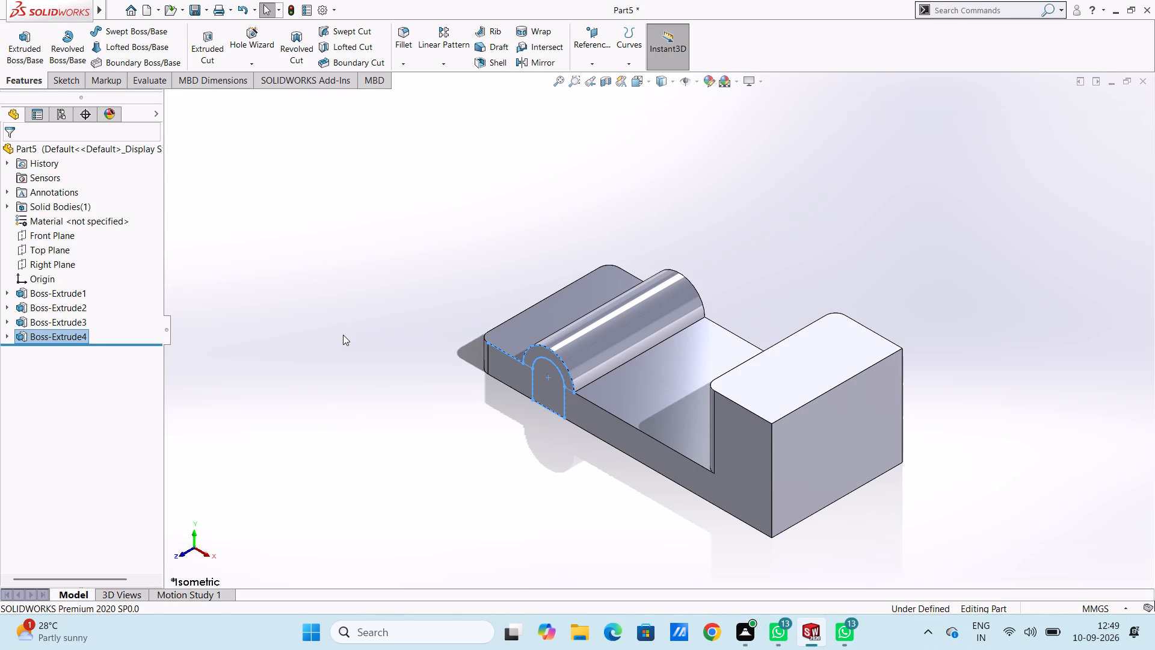
# Open a sketch on the part's front face and draw a 10 mm radius circle centred on the half-round rib's arc centre.
pyautogui.hotkey('ctrl', '1')
pyautogui.click(491, 361)
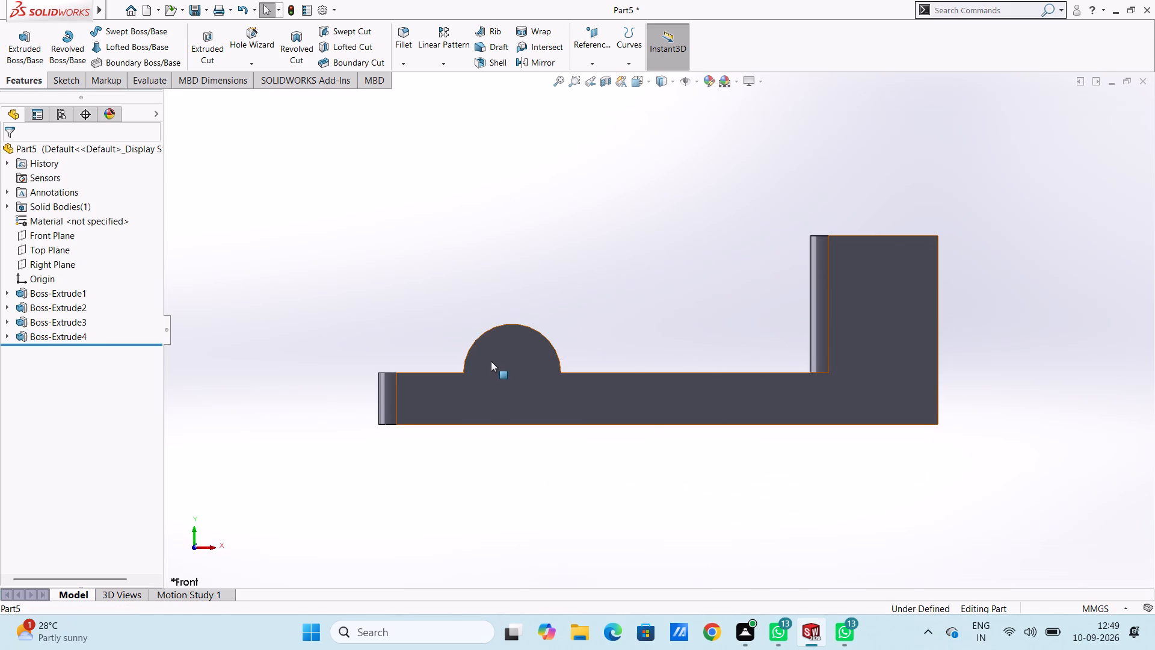
pyautogui.click(547, 330)
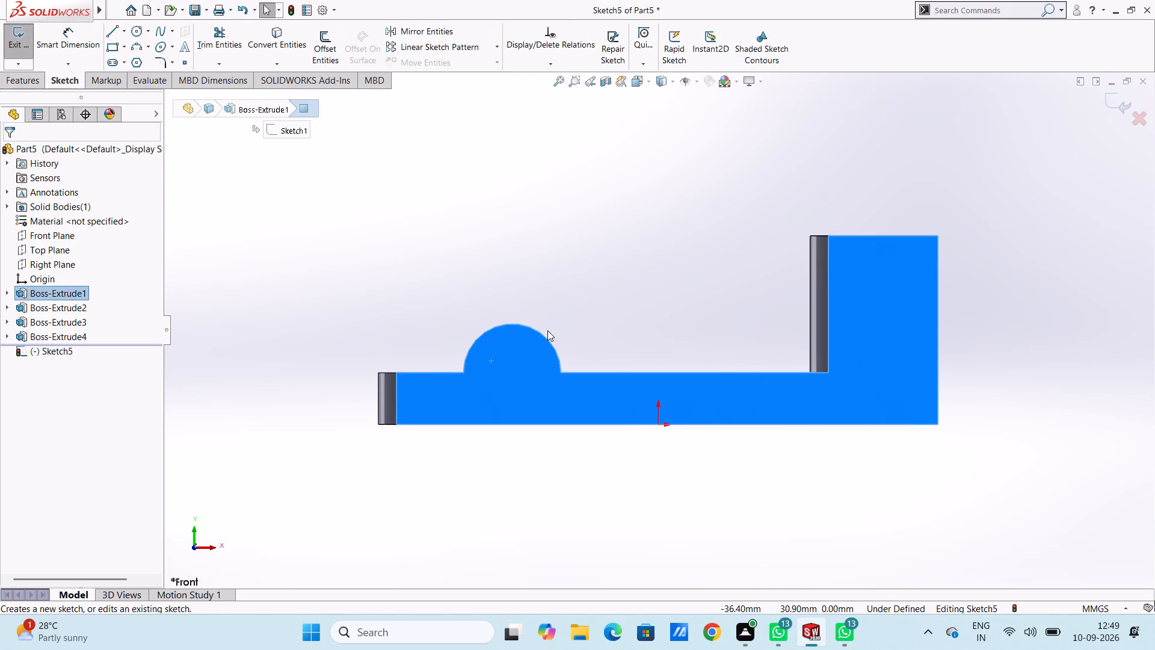
pyautogui.click(398, 241)
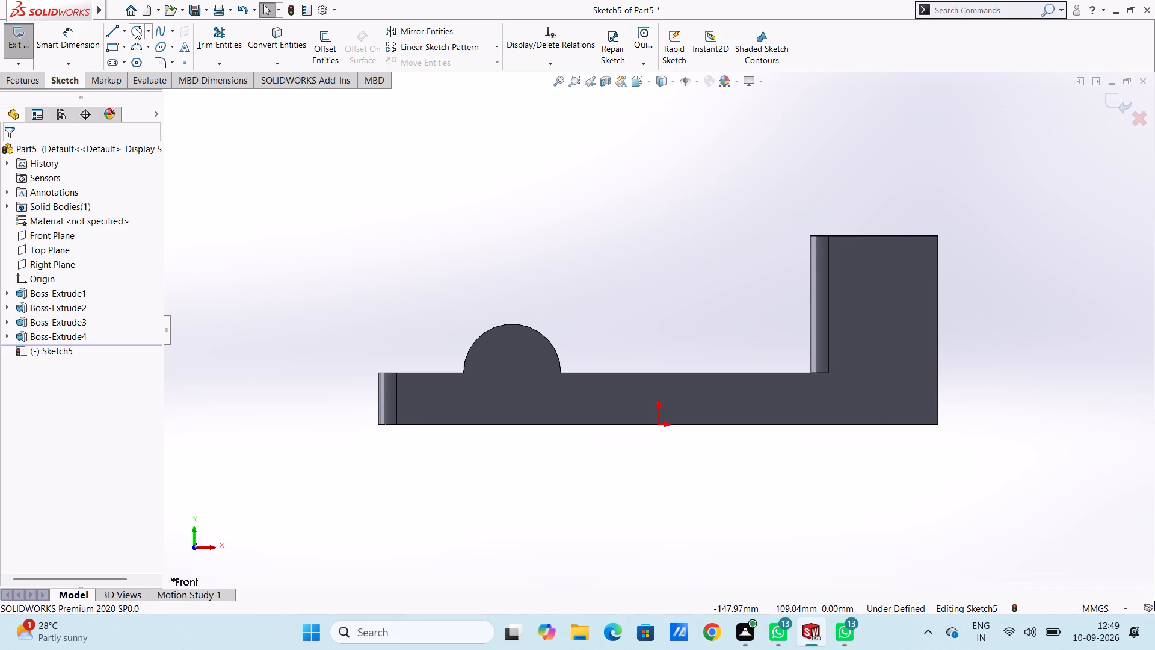
pyautogui.click(135, 28)
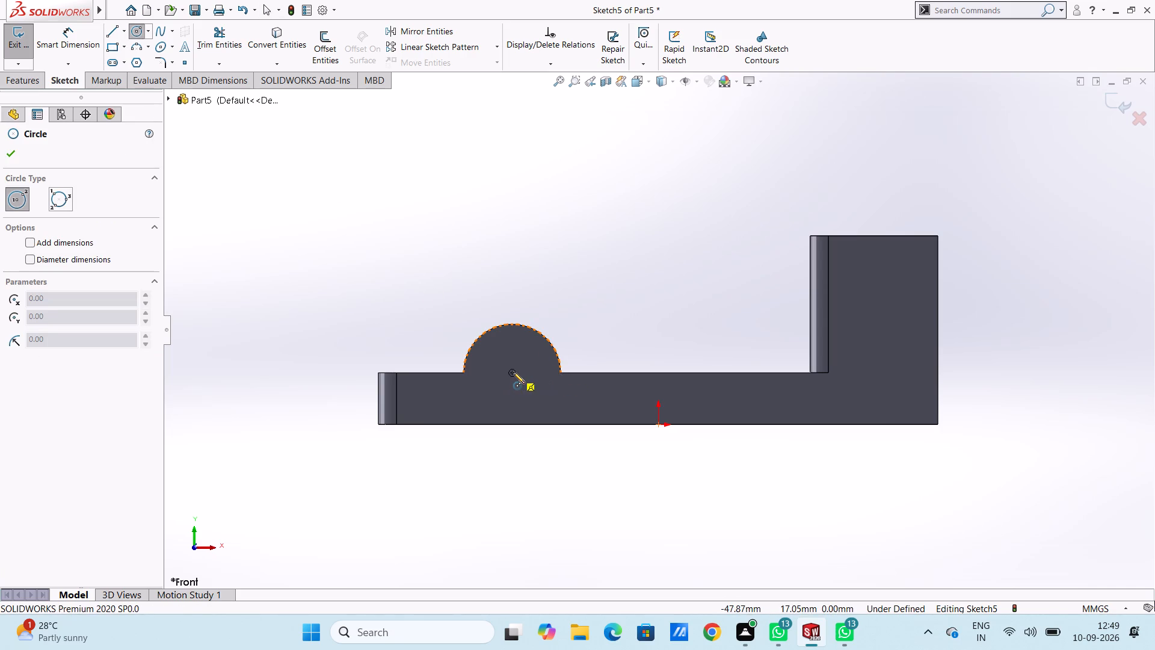
pyautogui.click(513, 372)
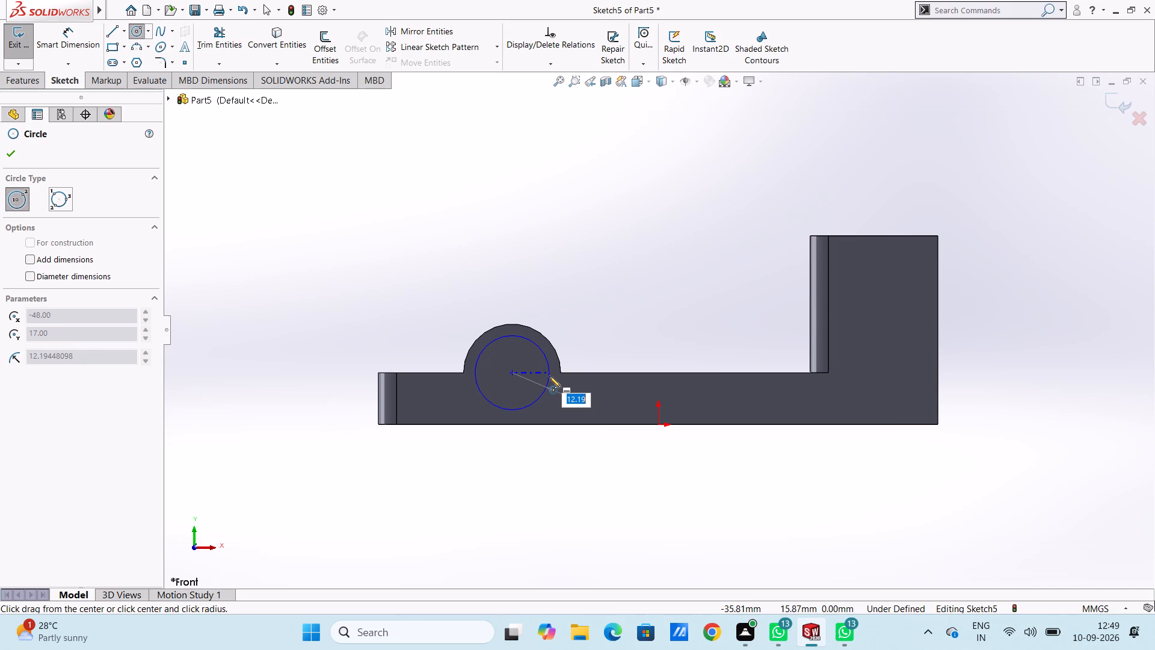
pyautogui.write('10')
pyautogui.press('Return')
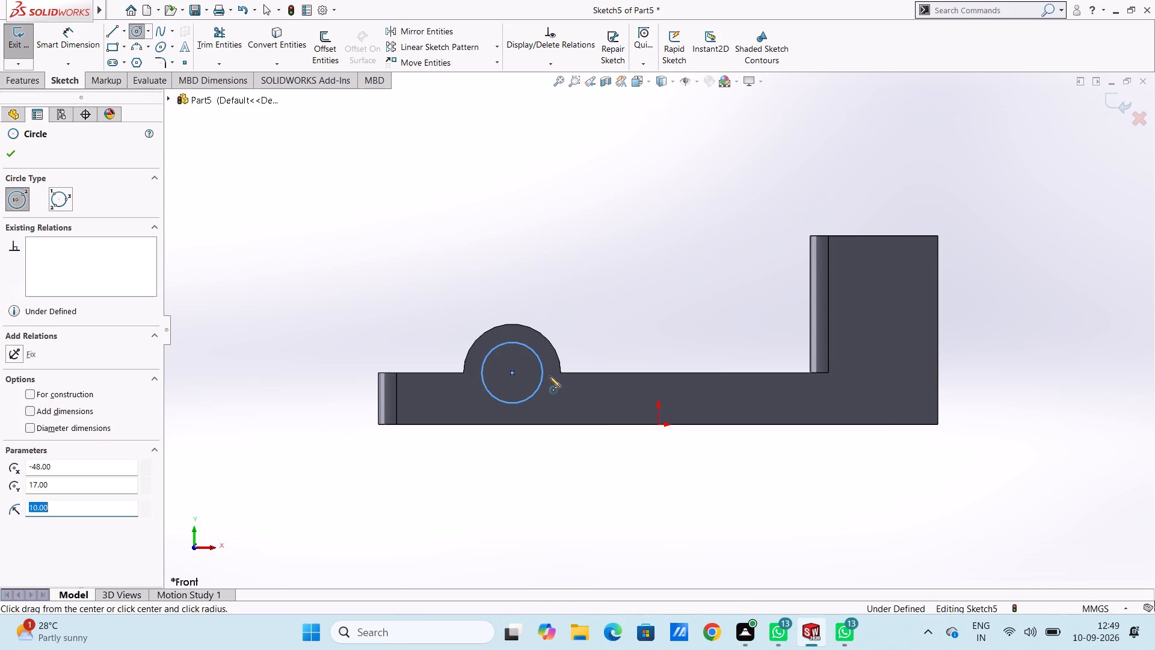
pyautogui.press('Escape')
pyautogui.press('Escape')
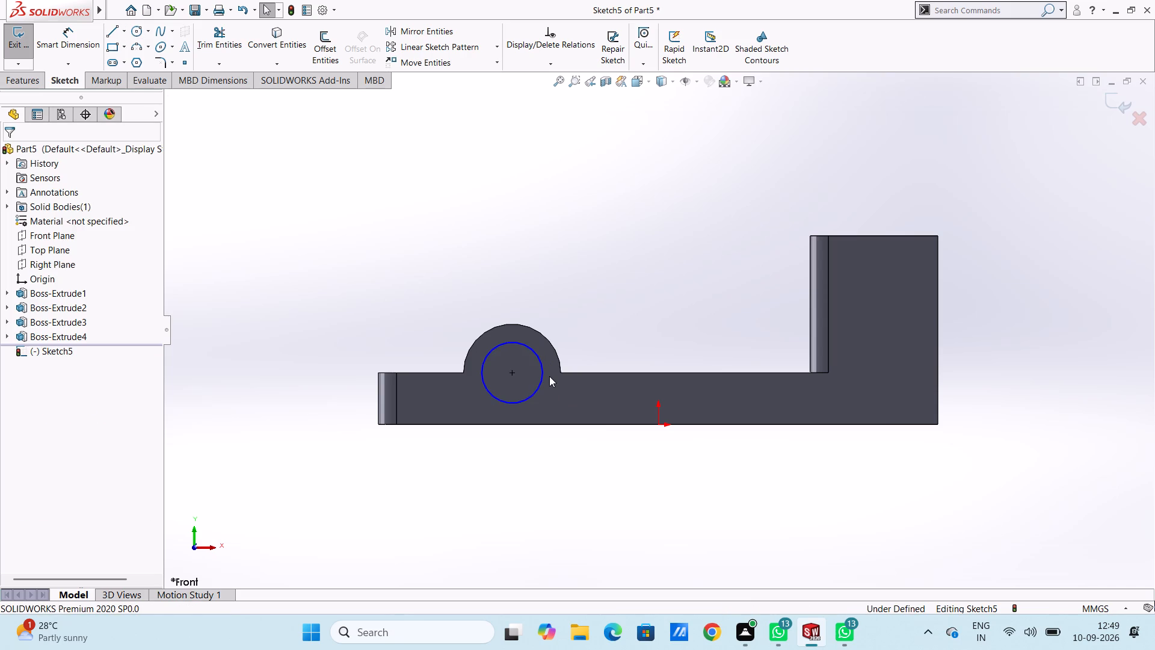
# Sketch two 17 mm vertical lines from the circle's side quadrants to the plate's bottom edge, joined by a 20 mm horizontal line.
pyautogui.click(106, 31)
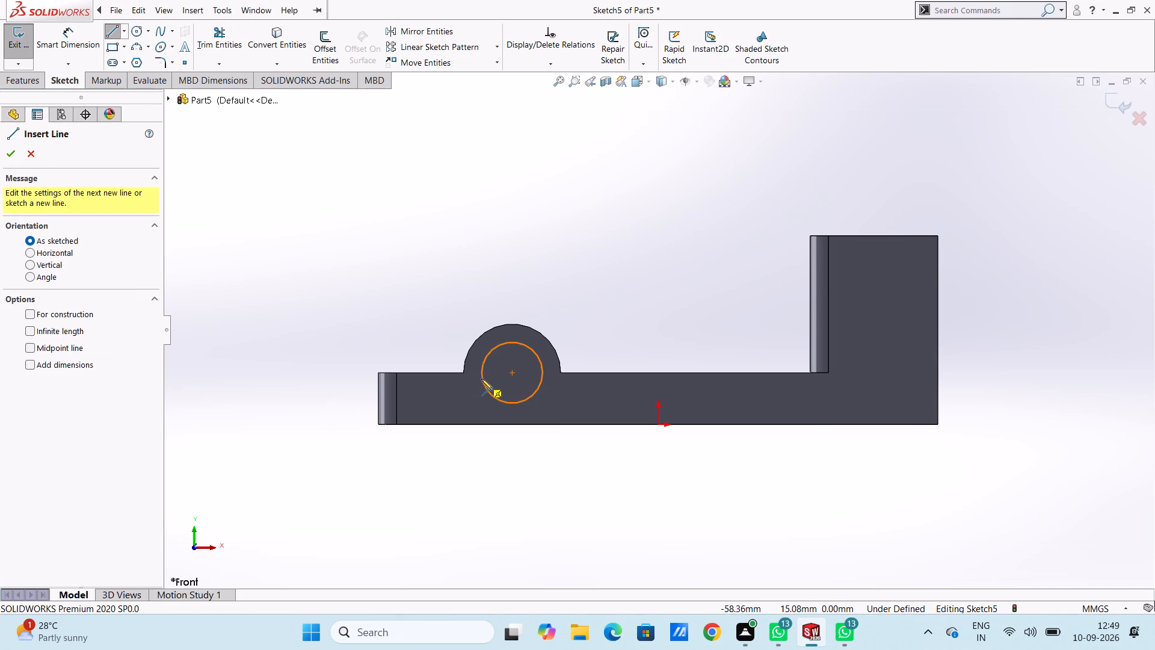
pyautogui.click(482, 374)
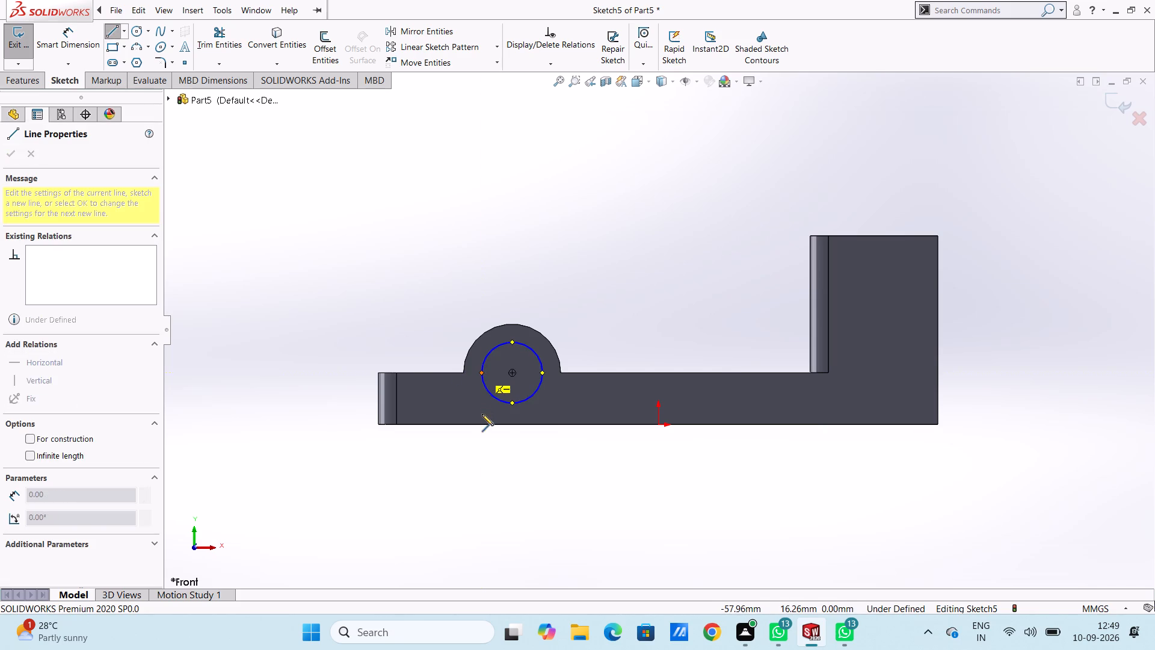
pyautogui.click(481, 424)
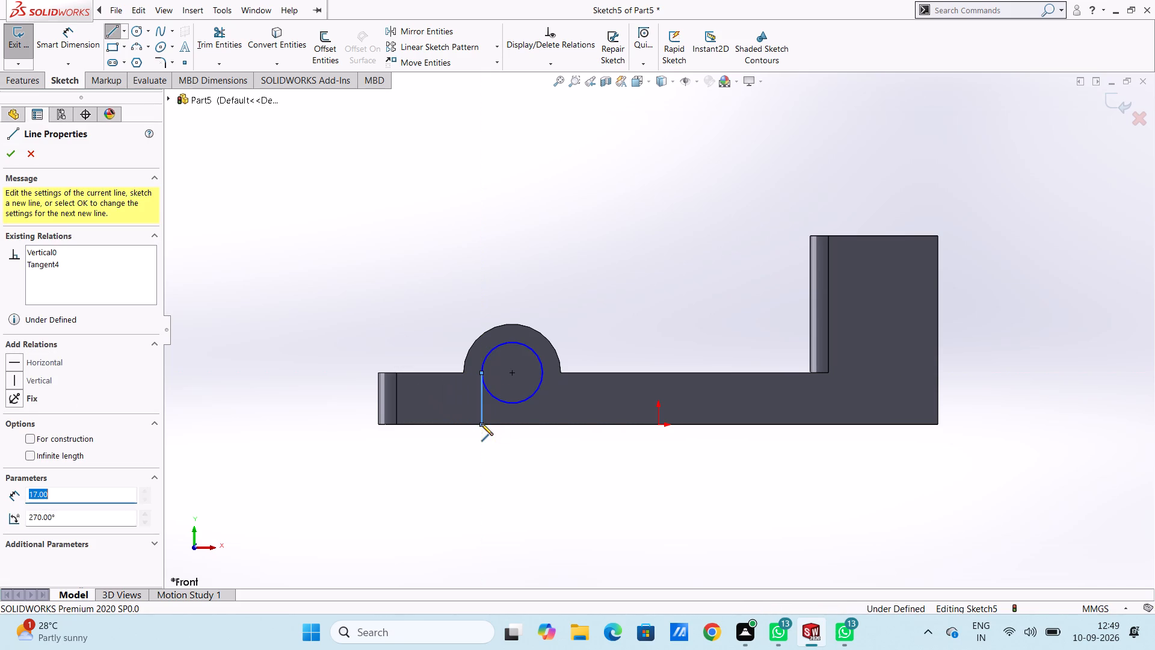
pyautogui.click(542, 424)
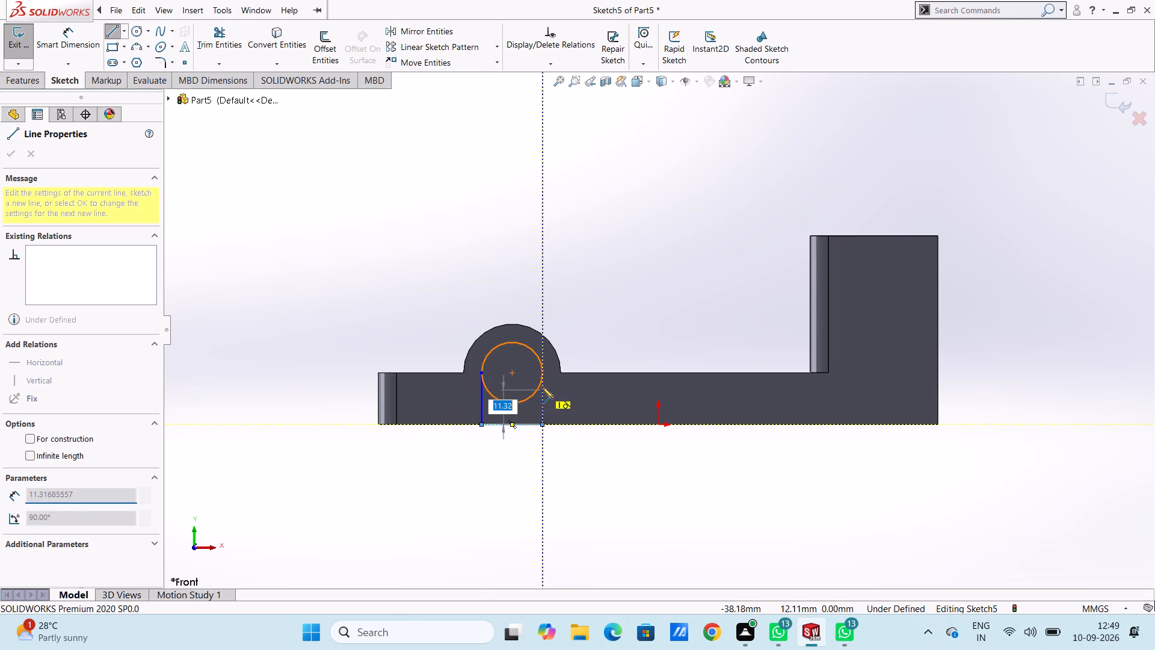
pyautogui.click(541, 373)
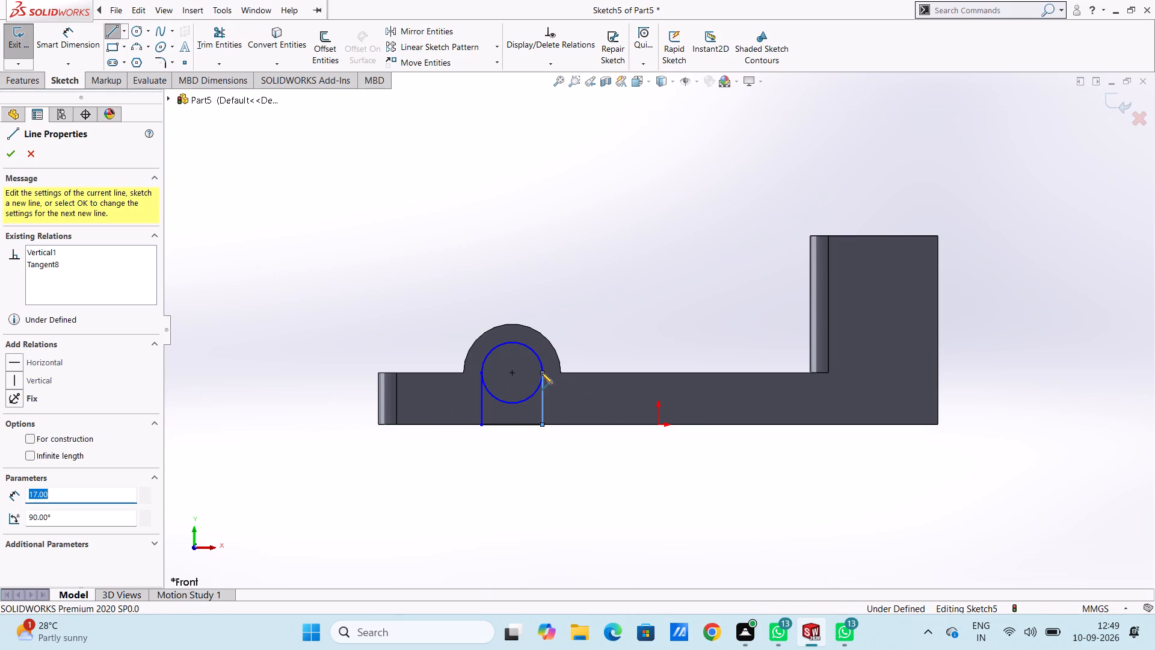
pyautogui.press('Escape')
pyautogui.press('Escape')
pyautogui.press('Escape')
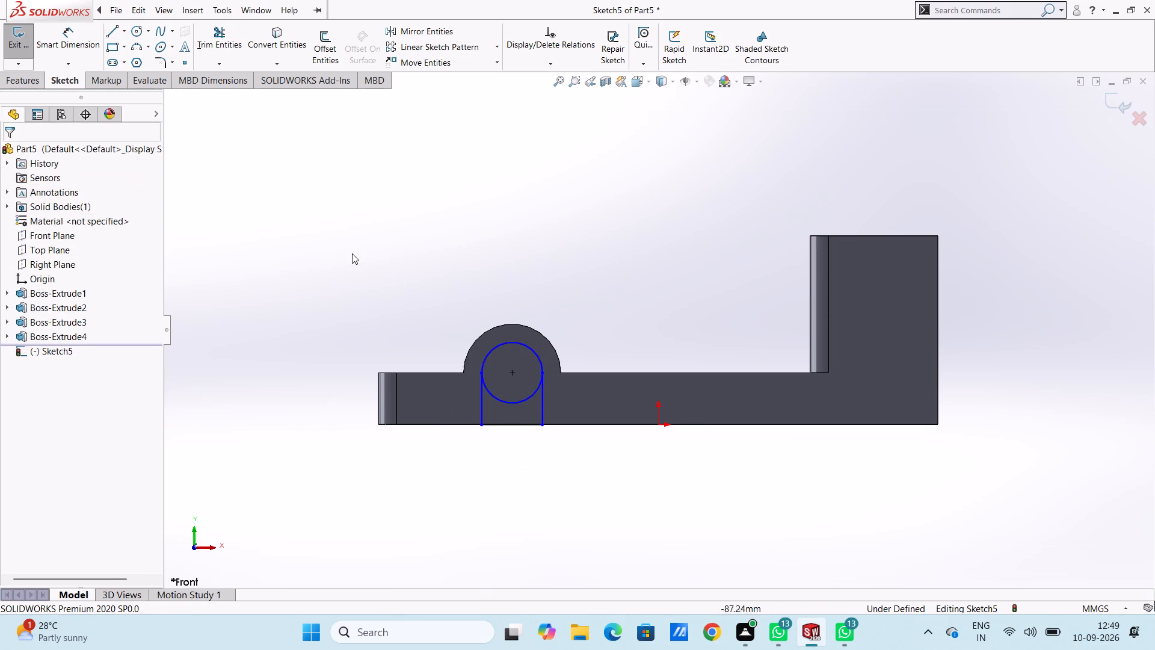
# Start trimming the sketched circle-and-lines profile with Trim to closest.
pyautogui.click(229, 39)
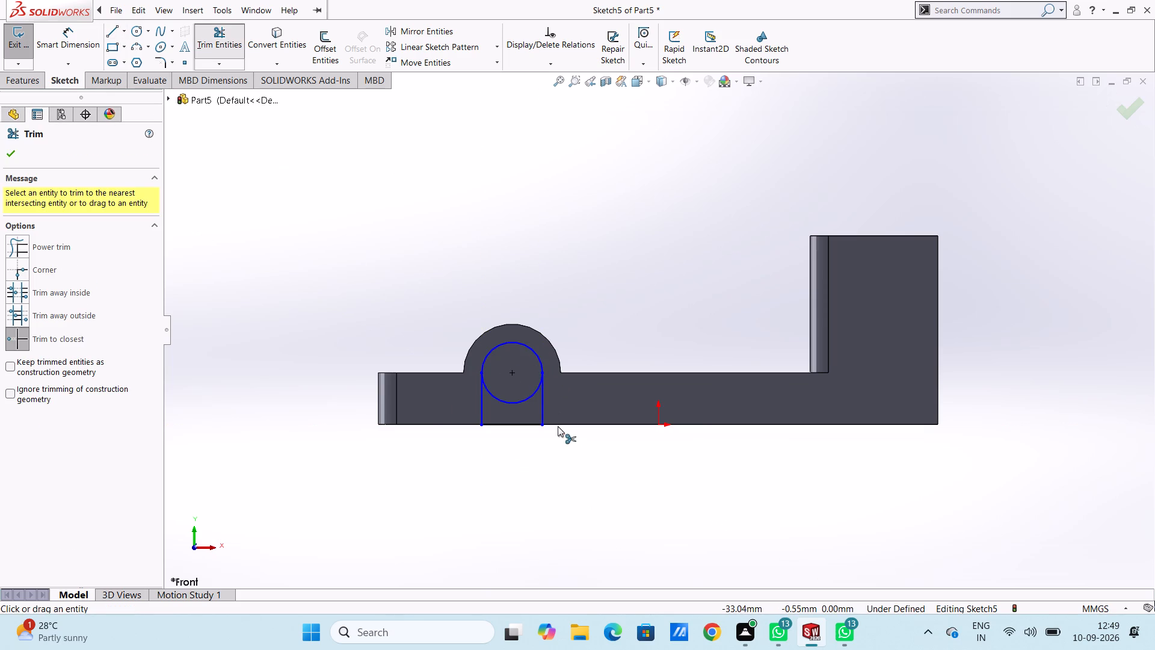
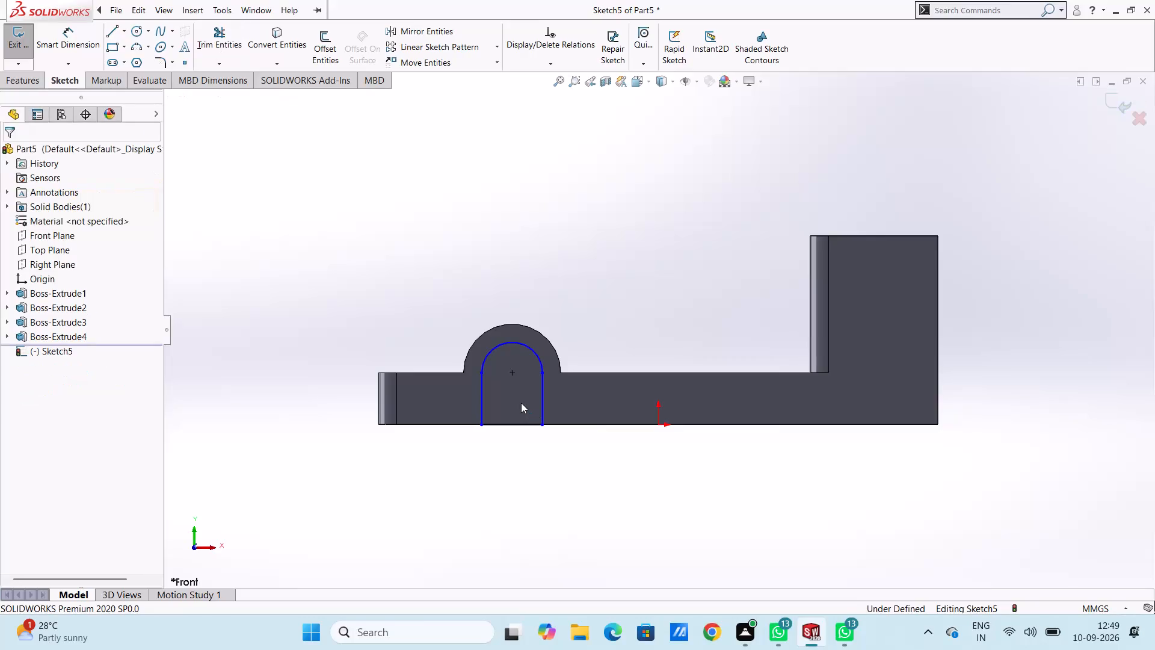
# Cut-extrude the round-topped profile 82 mm blind through the rib and plate.
pyautogui.hotkey('ctrl', '7')
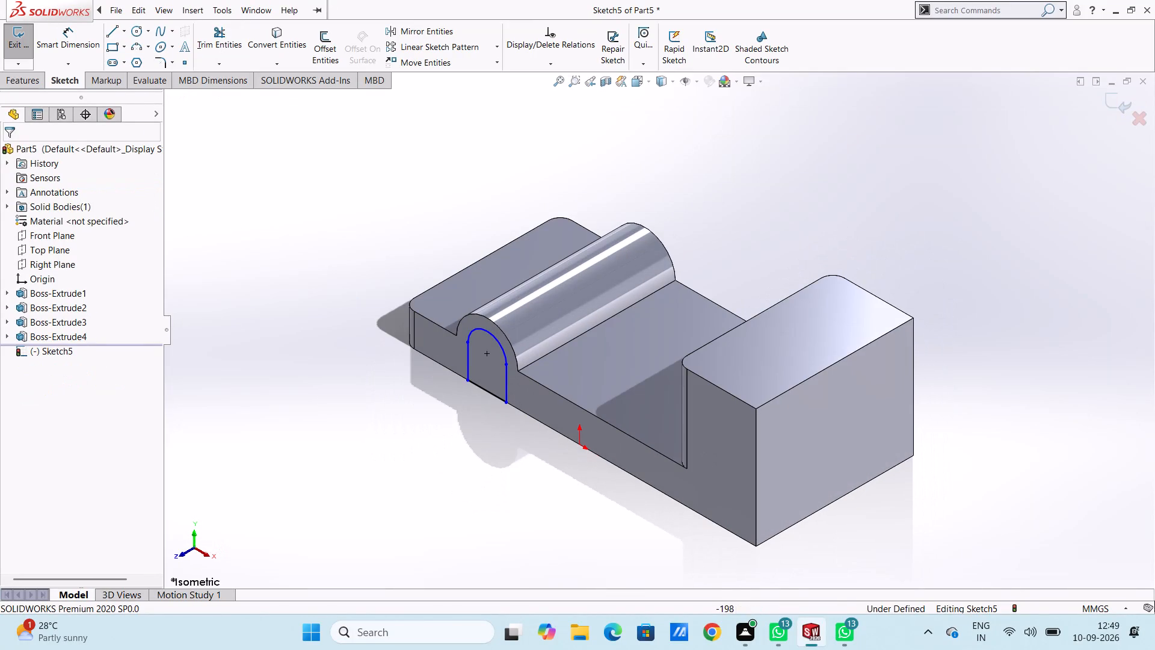
pyautogui.click(23, 75)
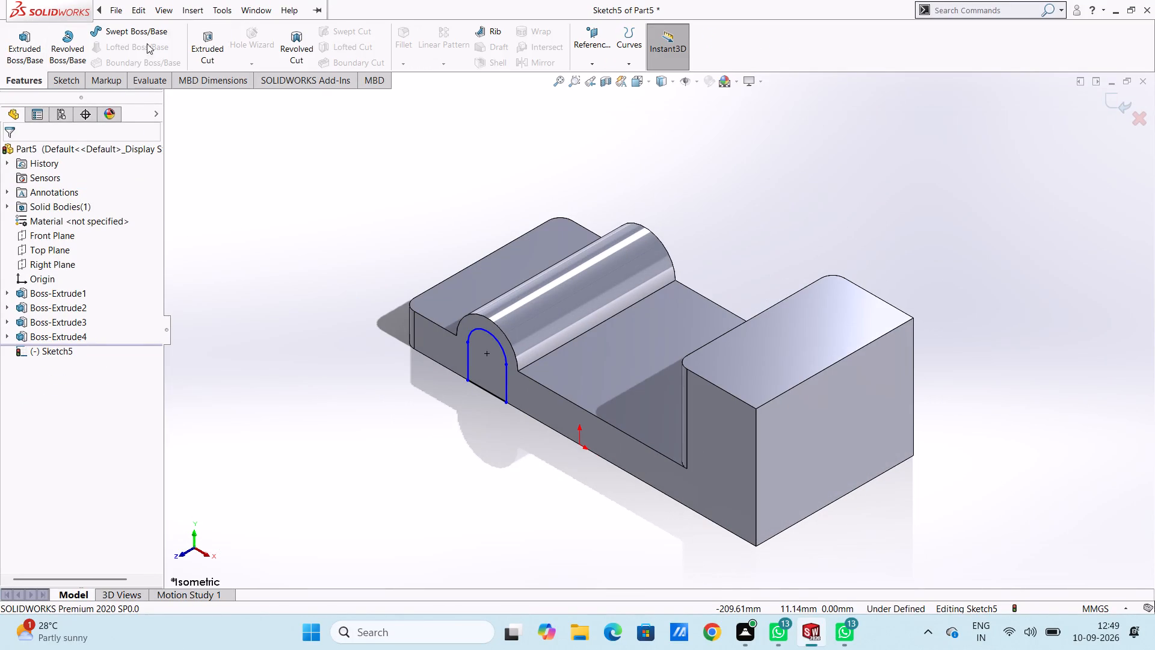
pyautogui.click(214, 36)
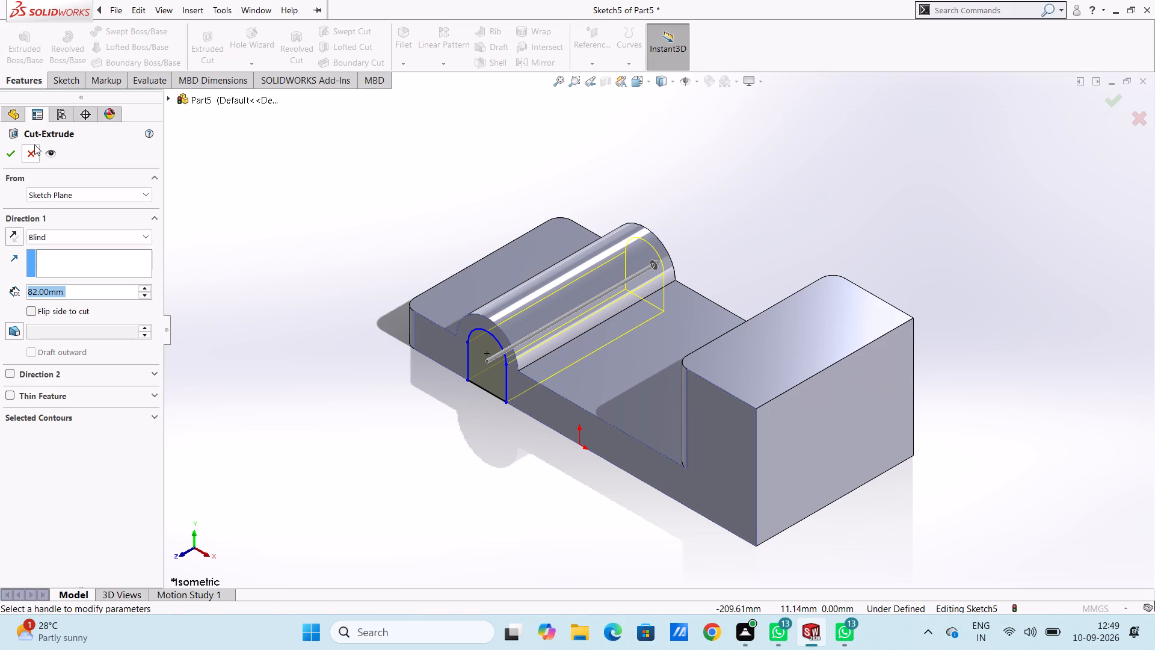
pyautogui.click(14, 156)
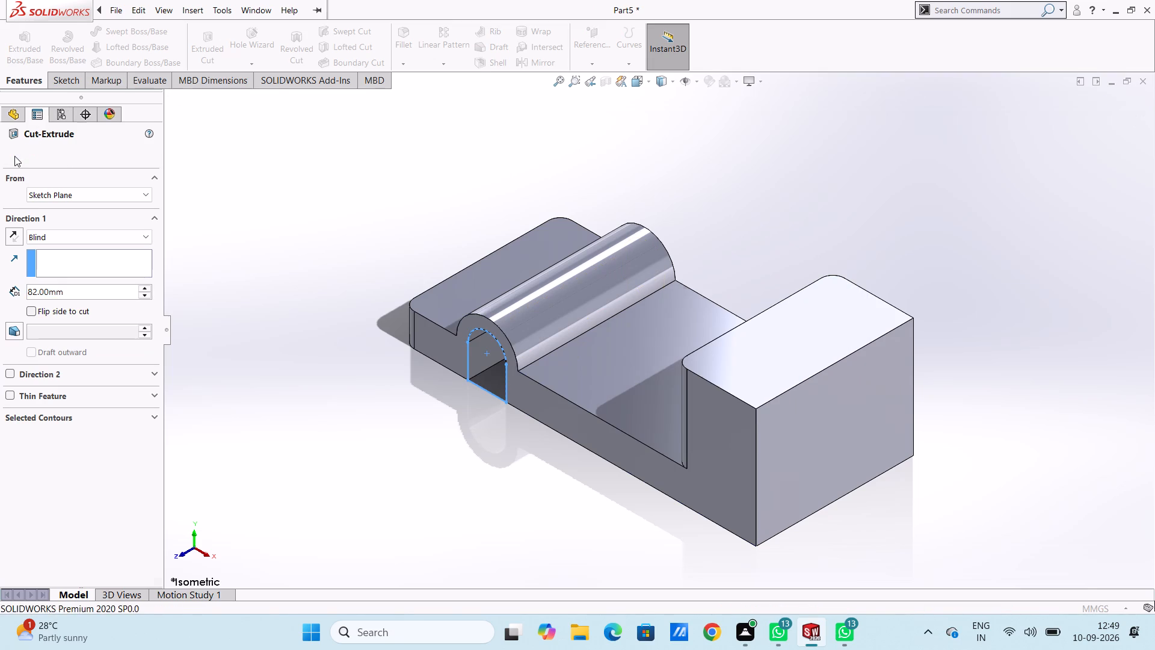
pyautogui.click(328, 270)
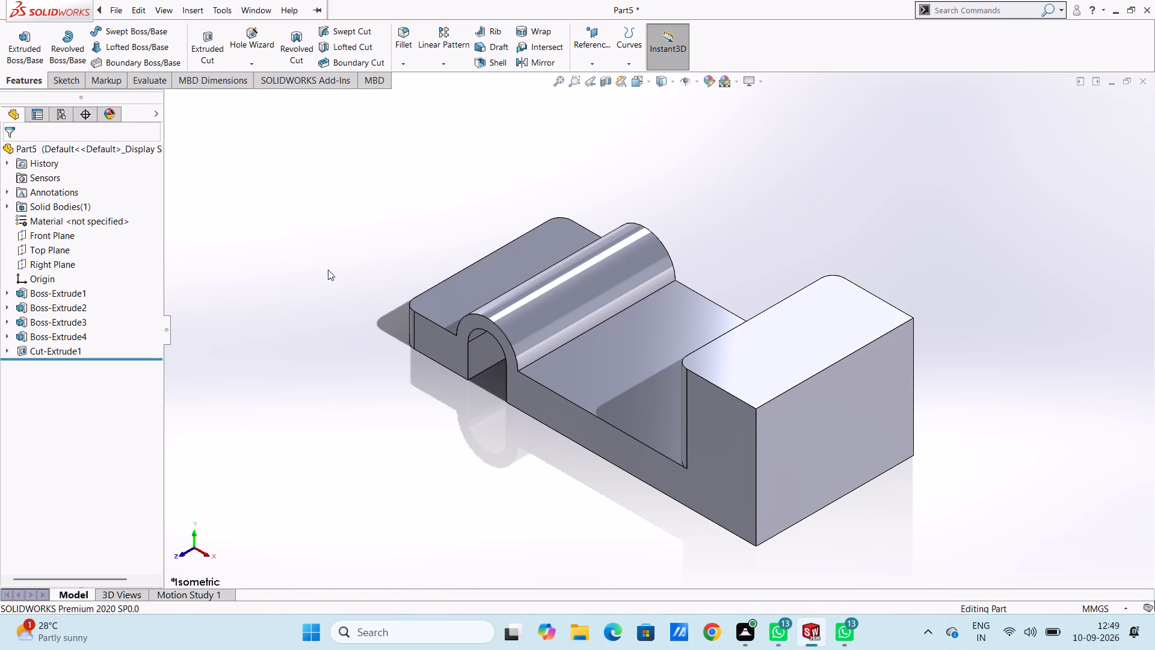
# Open a sketch on the plate's top face and draw two 9 mm radius circles centred about (34, 24) and (34, -21) mm from the origin.
pyautogui.hotkey('ctrl', '5')
pyautogui.hotkey('ctrl', '4')
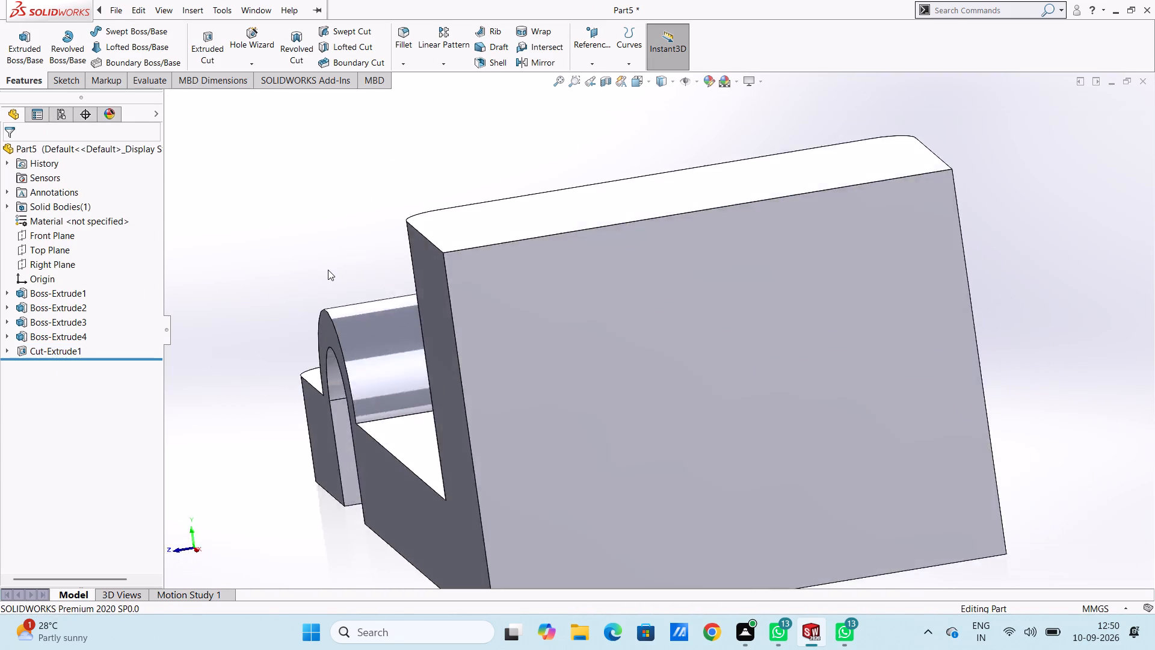
pyautogui.hotkey('ctrl', '1')
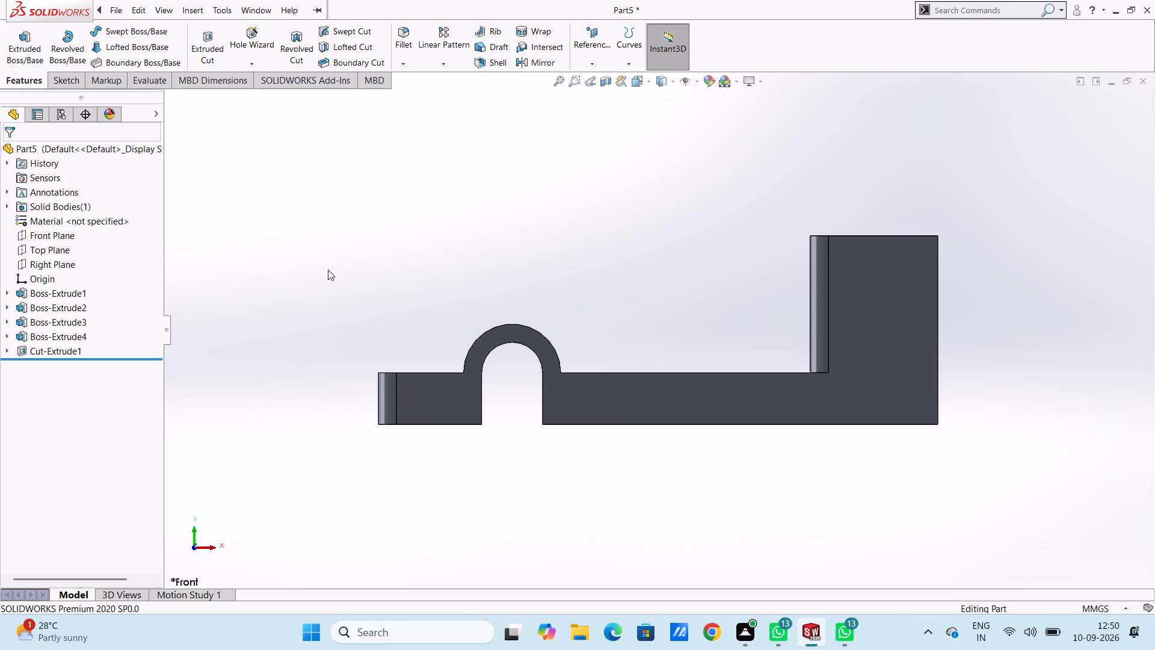
pyautogui.hotkey('ctrl', '5')
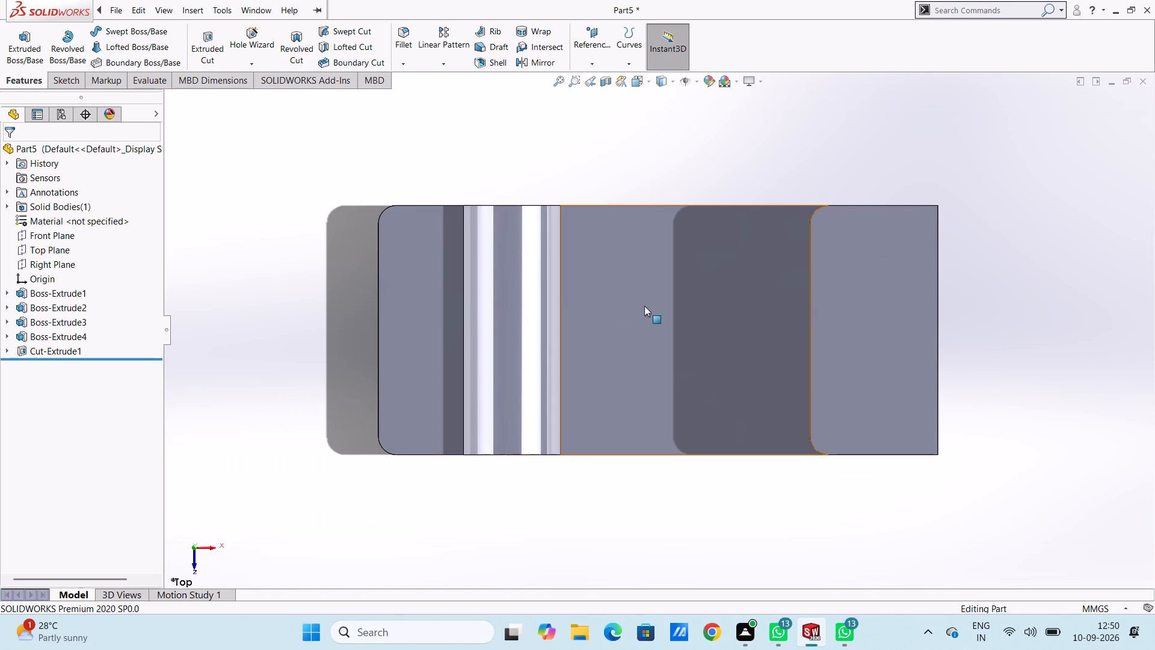
pyautogui.click(754, 350)
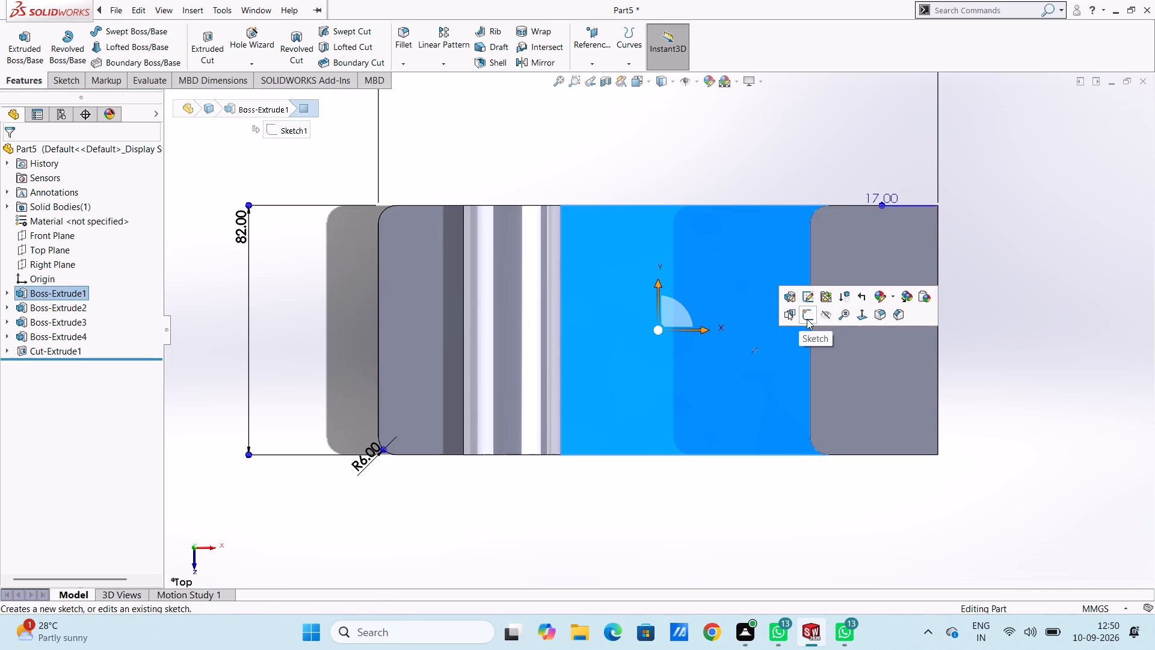
pyautogui.click(807, 318)
pyautogui.click(704, 151)
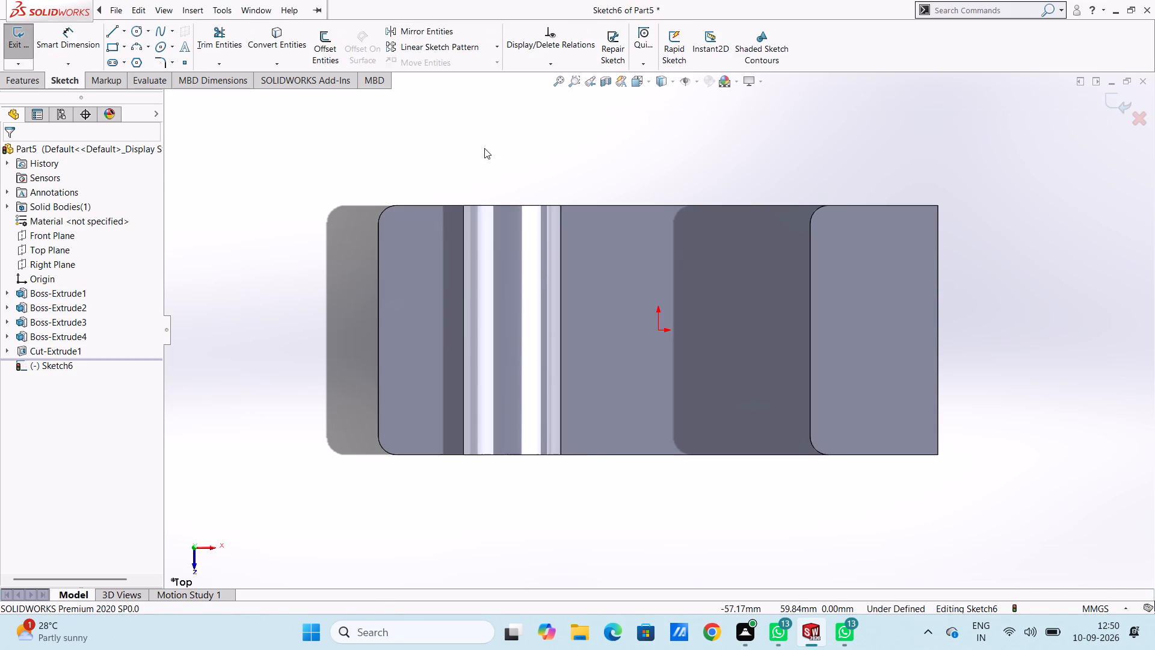
pyautogui.click(142, 30)
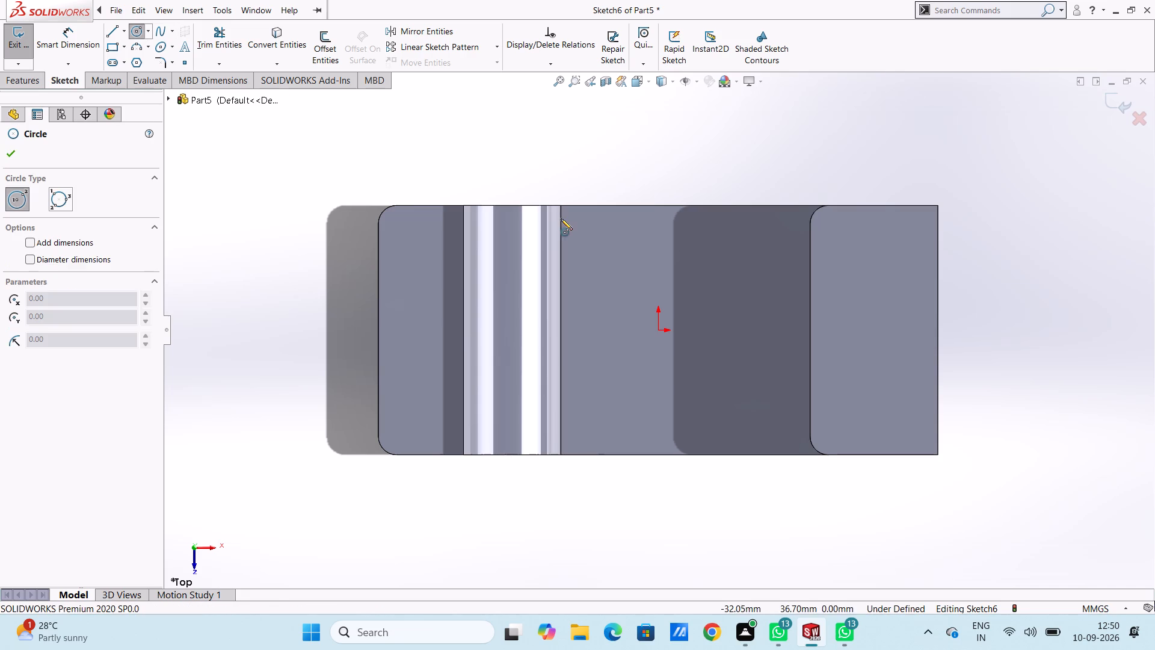
pyautogui.click(763, 257)
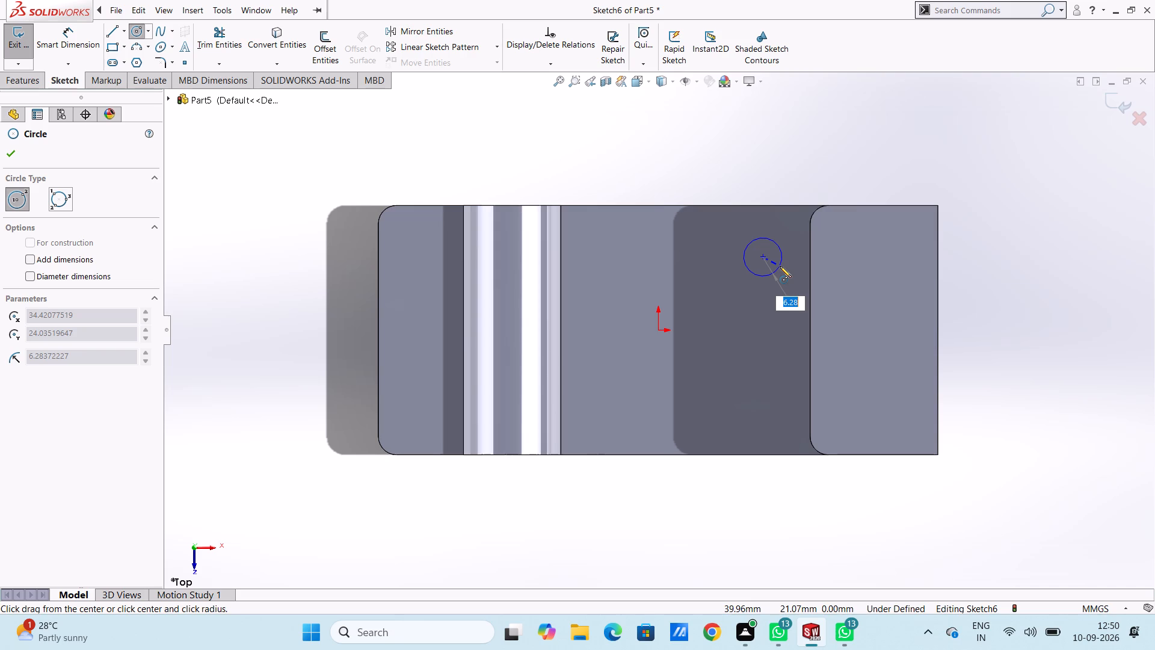
pyautogui.press('9')
pyautogui.press('Return')
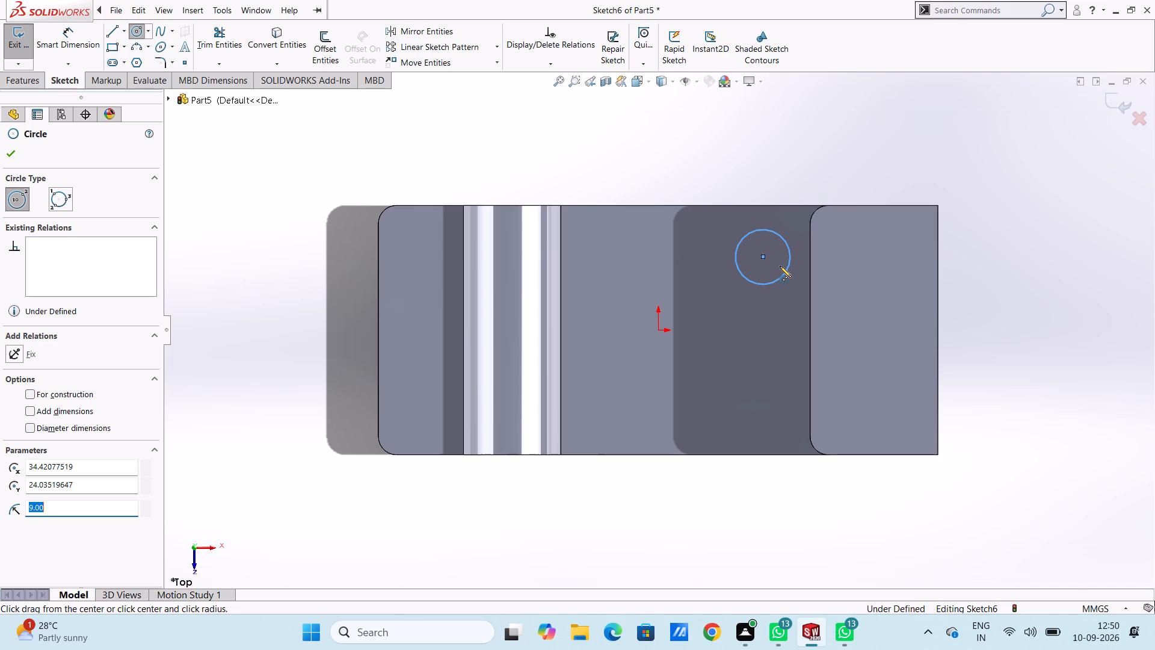
pyautogui.click(762, 394)
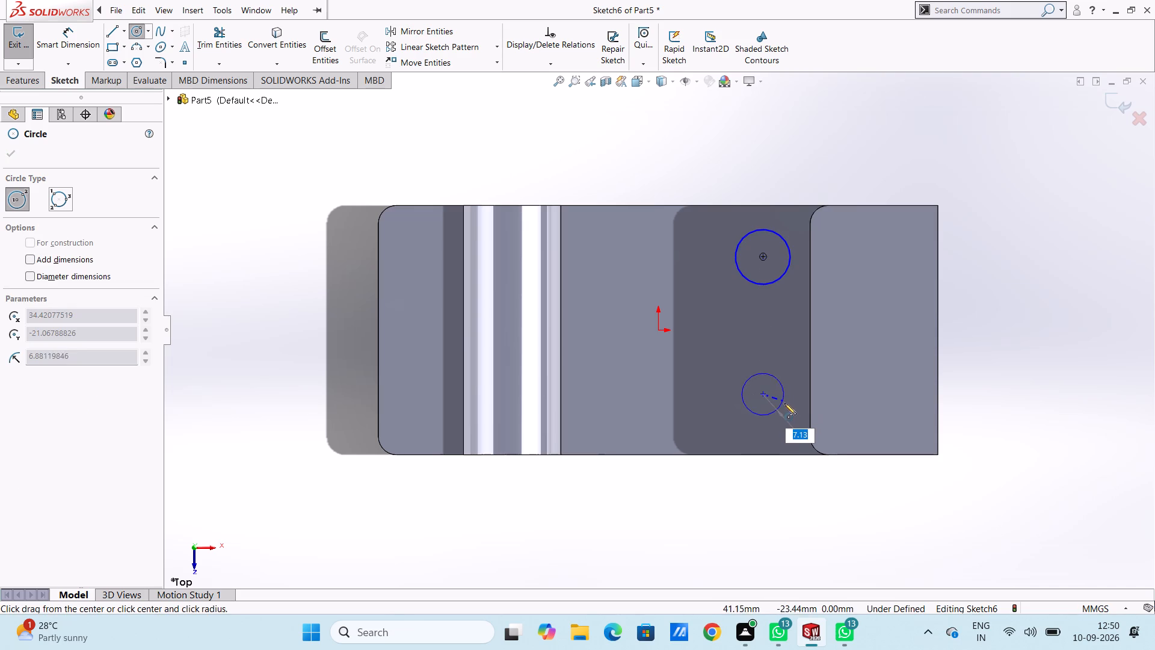
pyautogui.press('9')
pyautogui.press('Return')
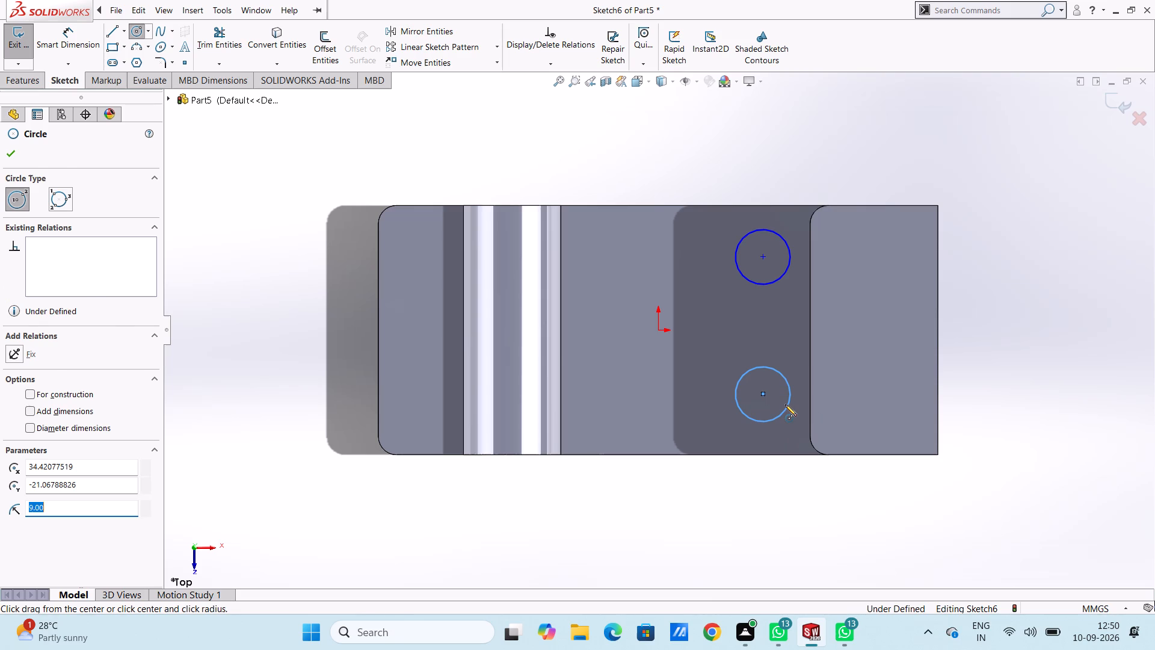
pyautogui.press('Escape')
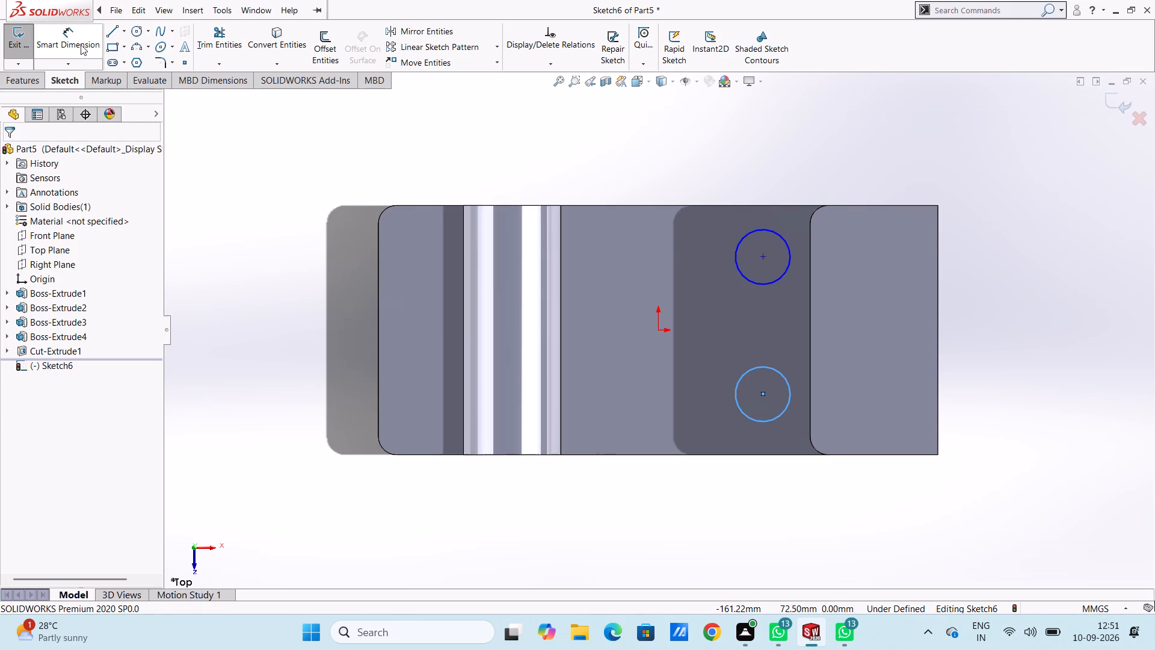
# Draw a concentric outer circle around each small circle, 18 mm radius on the rear one and about 16.5 mm on the front one.
pyautogui.click(136, 28)
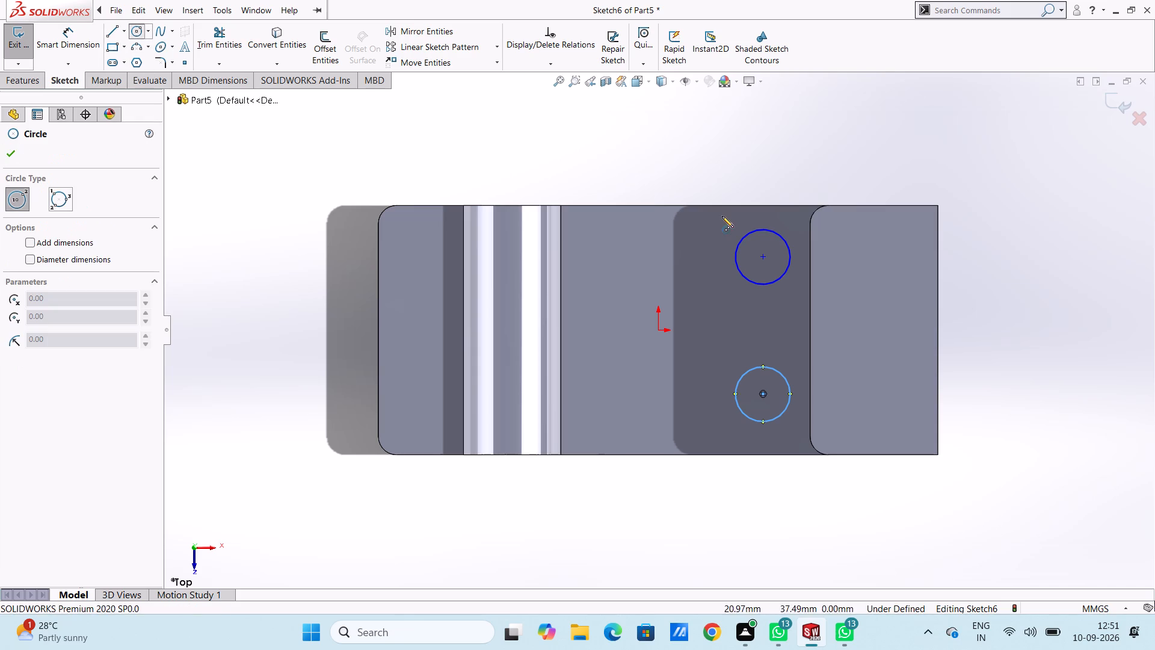
pyautogui.click(764, 259)
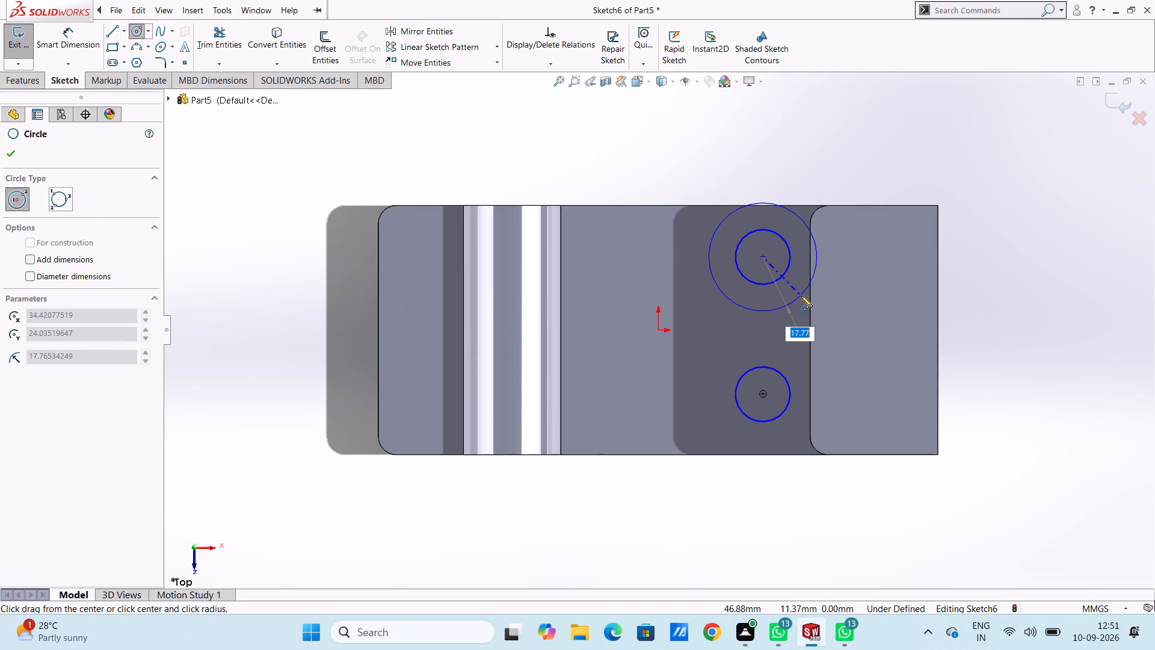
pyautogui.write('18')
pyautogui.press('Return')
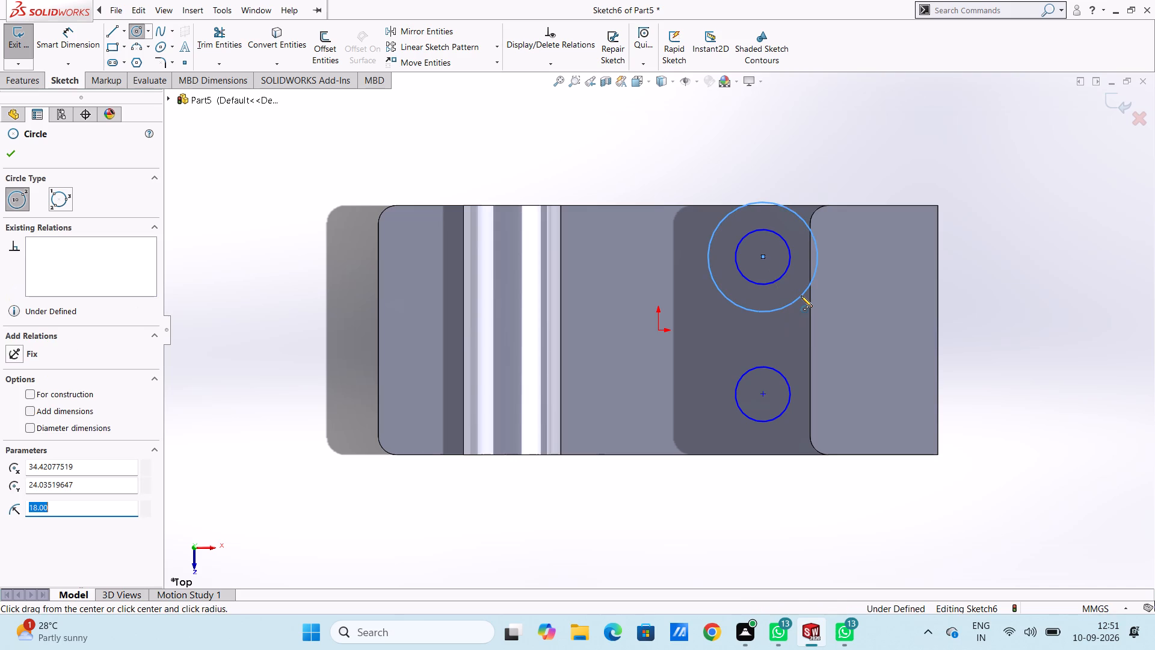
pyautogui.moveTo(762, 395); pyautogui.dragTo(780, 414)
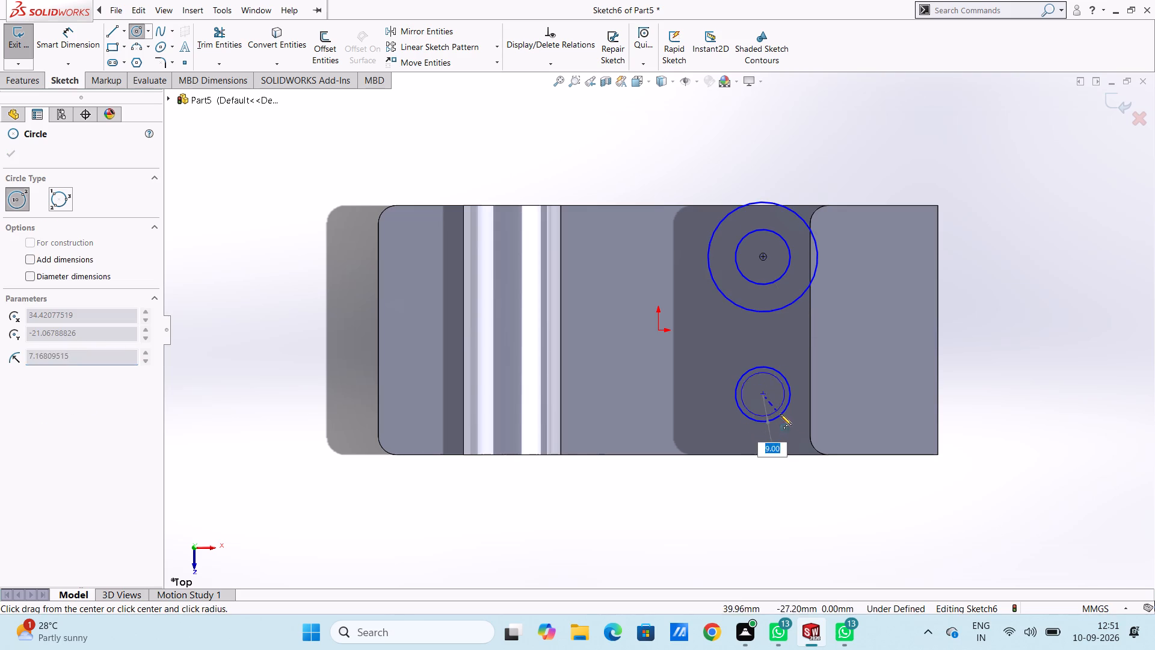
pyautogui.moveTo(780, 414); pyautogui.dragTo(793, 435)
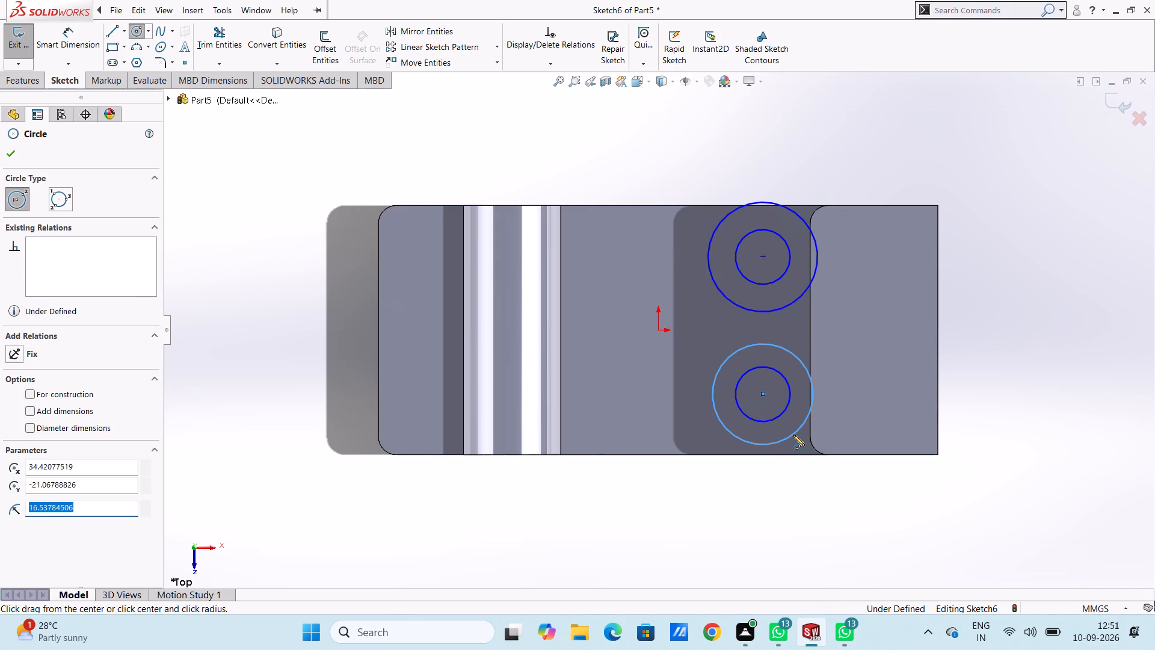
pyautogui.press('Escape')
pyautogui.press('Escape')
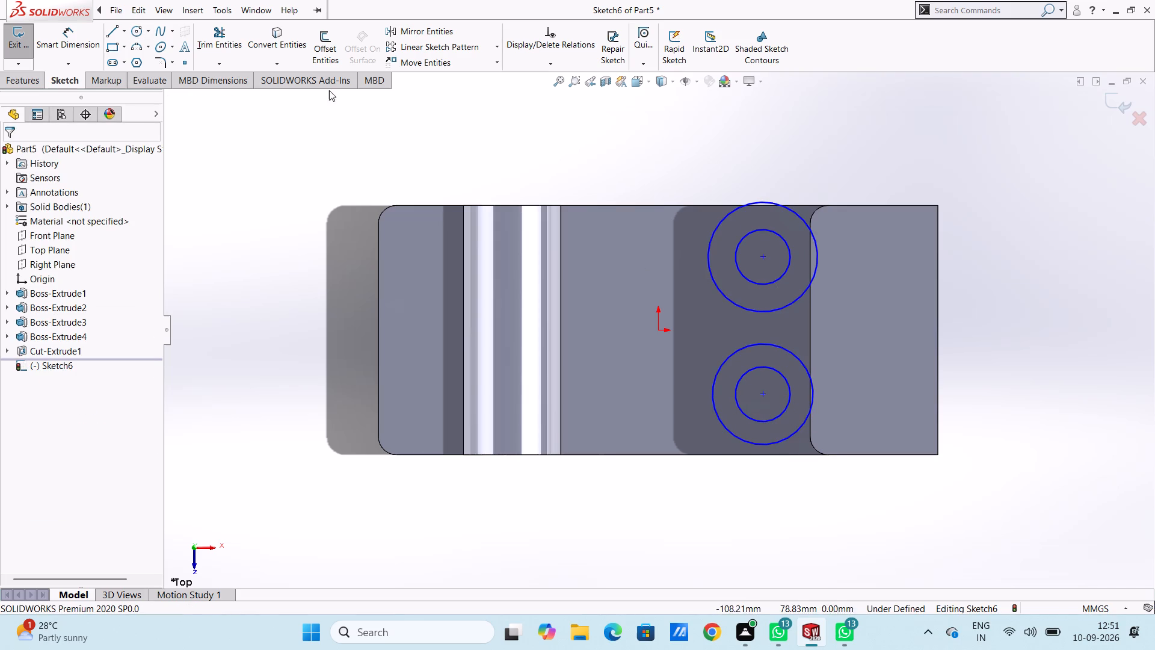
# Dimension both outer circles with a 36 mm diameter.
pyautogui.click(76, 39)
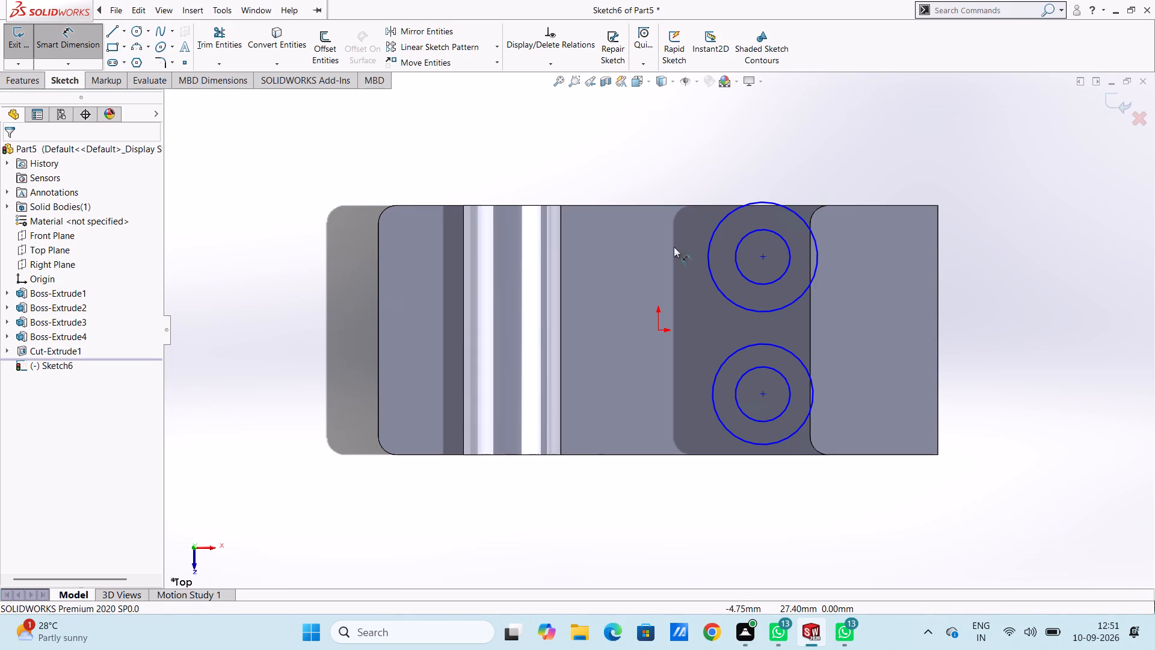
pyautogui.click(710, 250)
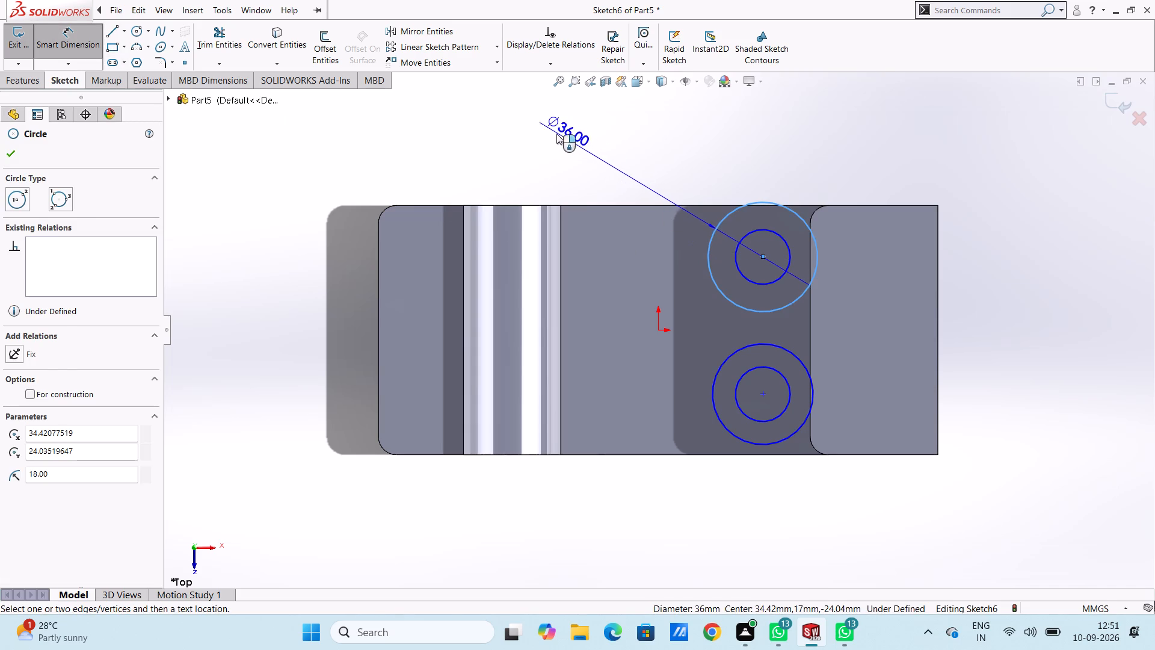
pyautogui.click(555, 133)
pyautogui.press('Return')
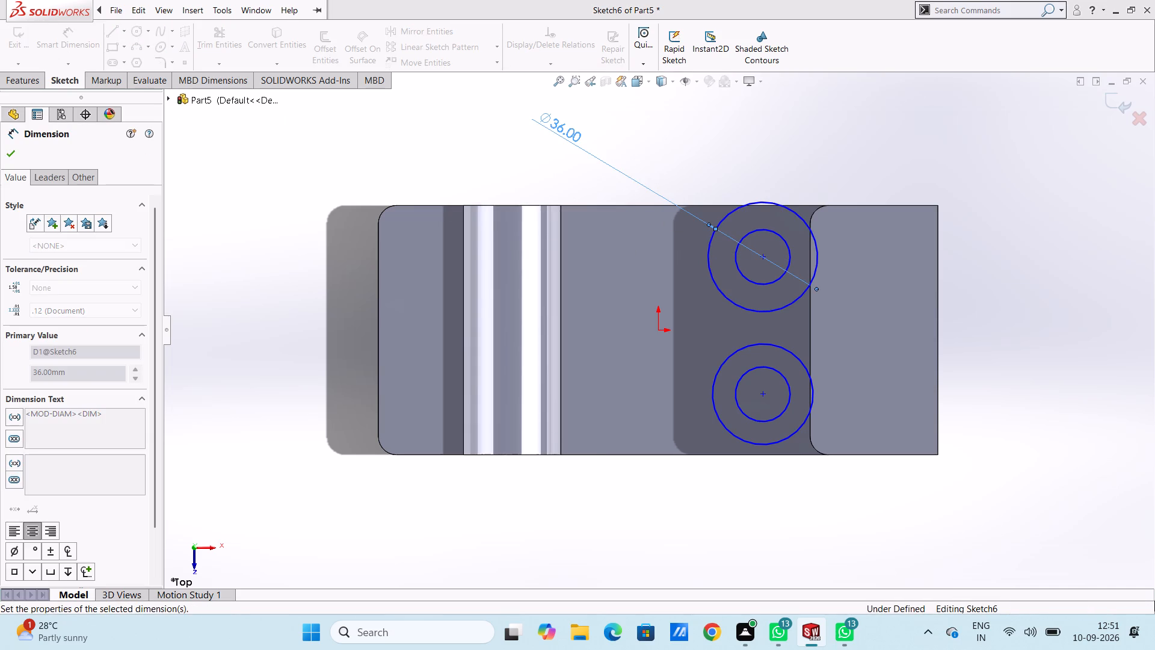
pyautogui.click(579, 174)
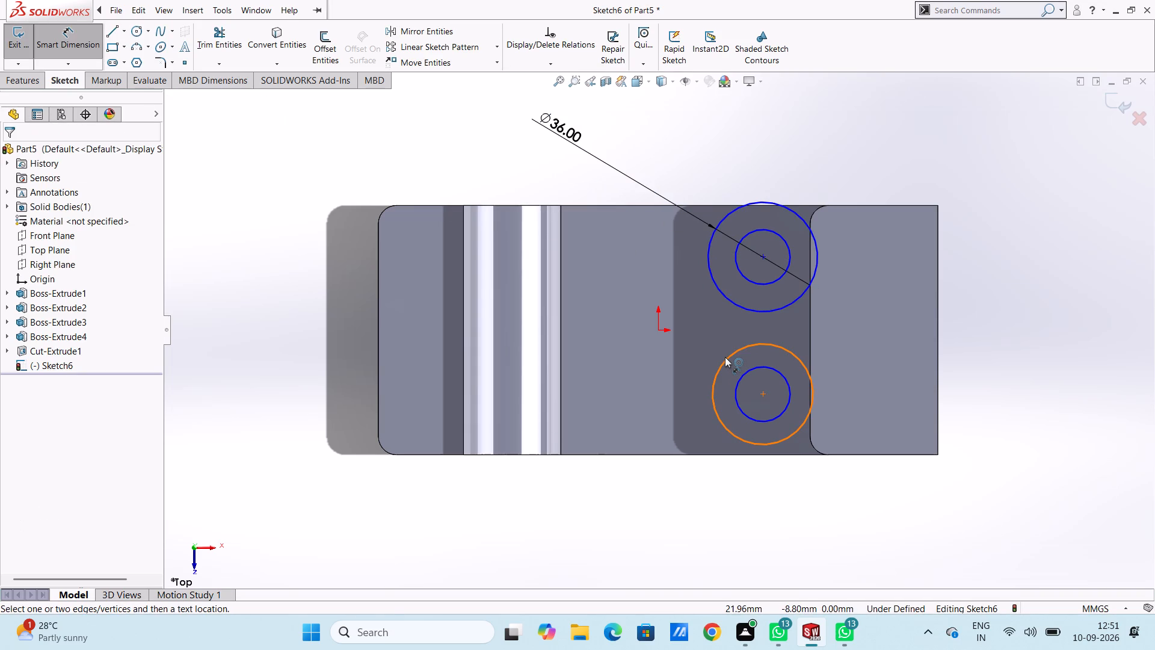
pyautogui.click(725, 357)
pyautogui.click(600, 267)
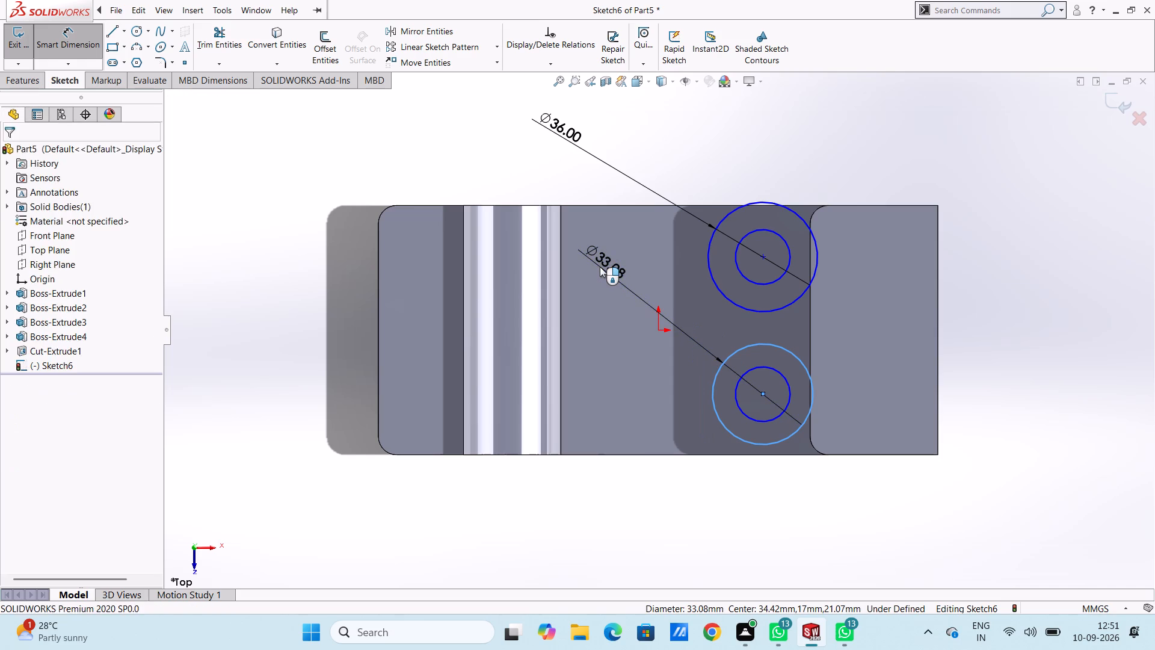
pyautogui.write('36')
pyautogui.press('Return')
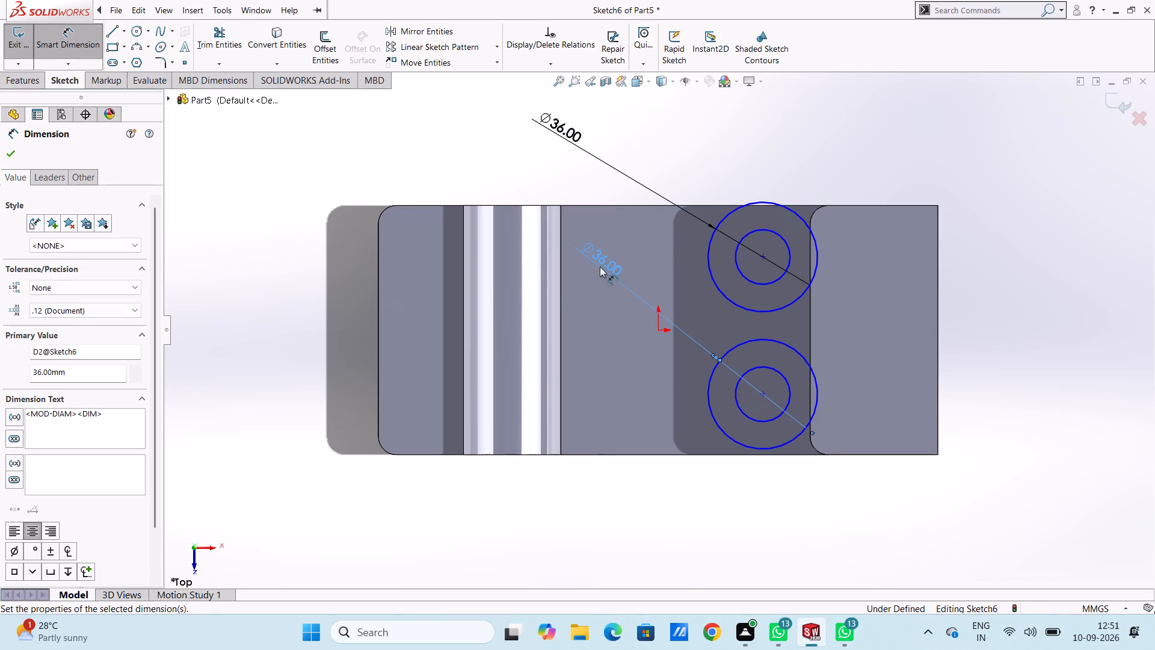
# Dimension both inner circles with an 18 mm diameter.
pyautogui.click(733, 261)
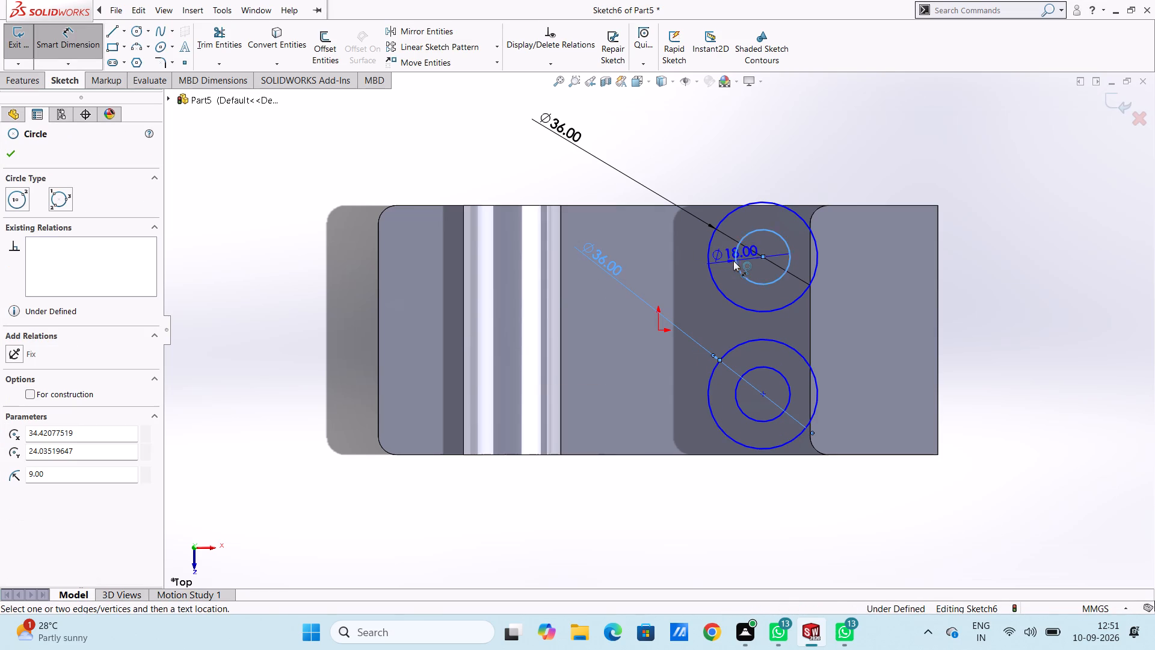
pyautogui.click(651, 130)
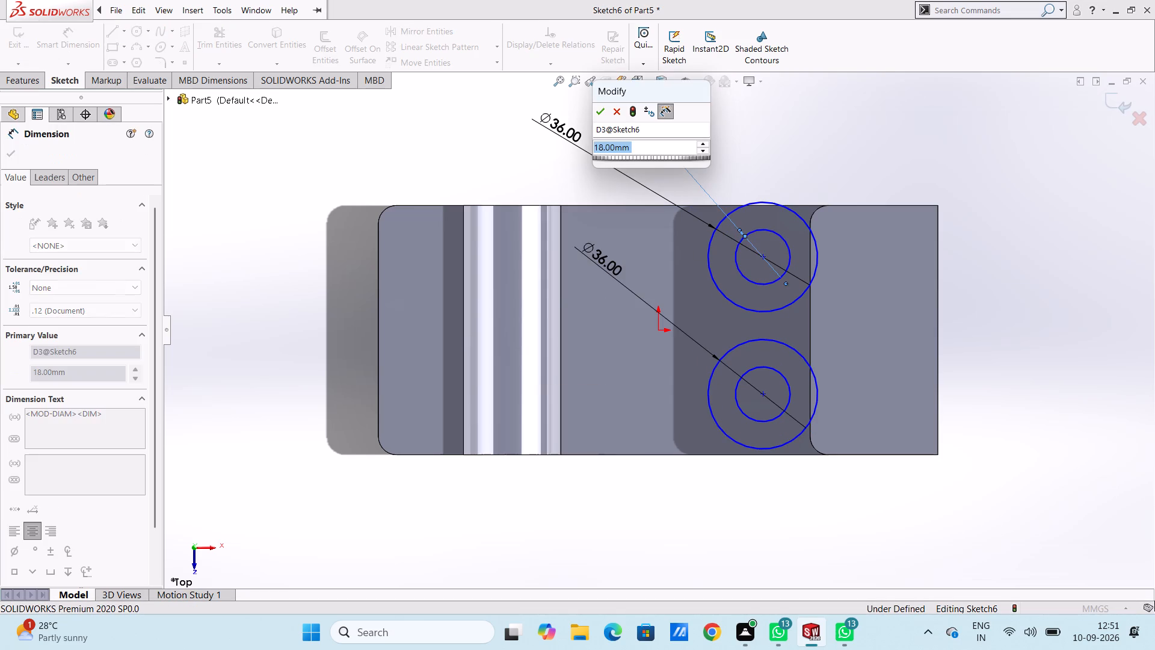
pyautogui.press('Return')
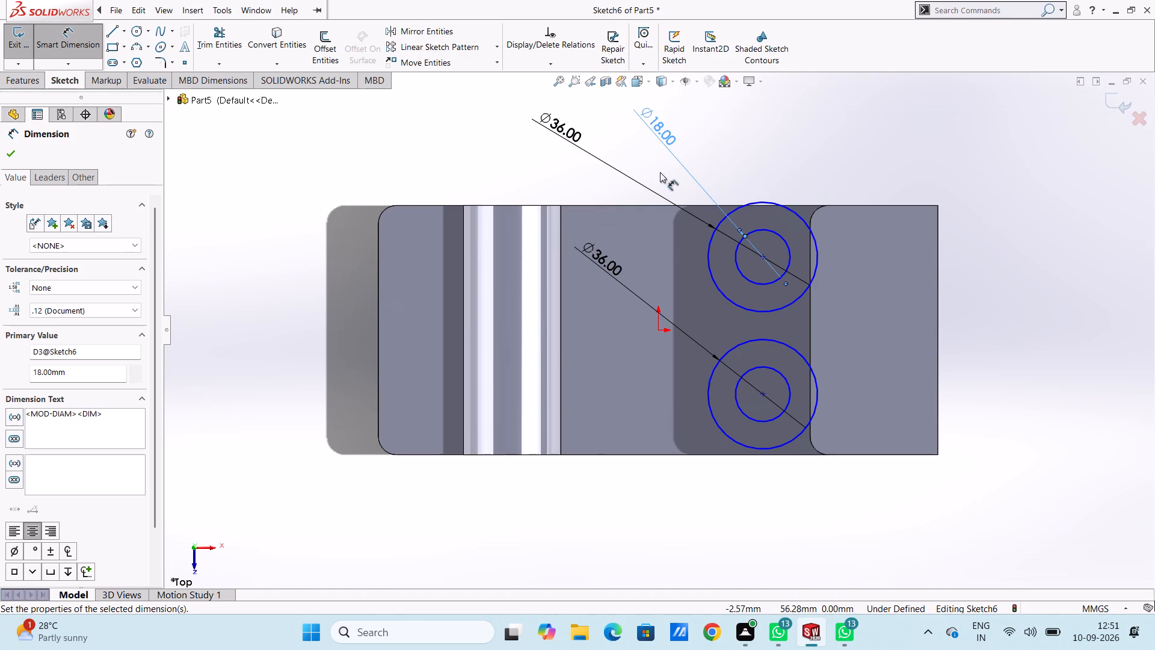
pyautogui.click(750, 373)
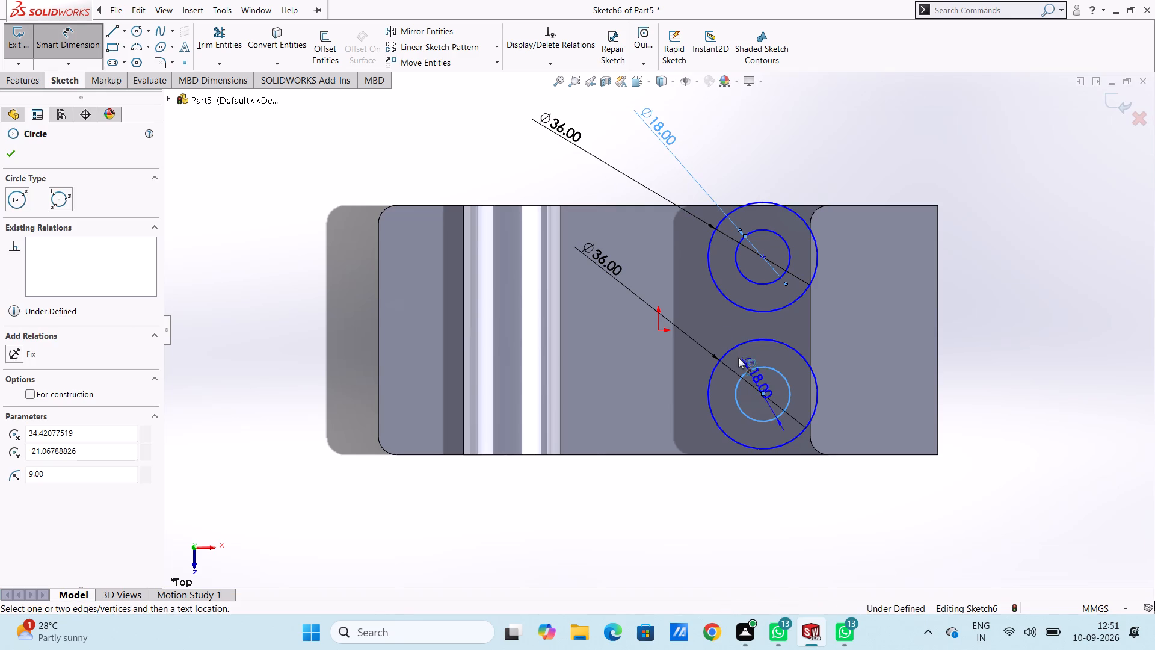
pyautogui.click(642, 240)
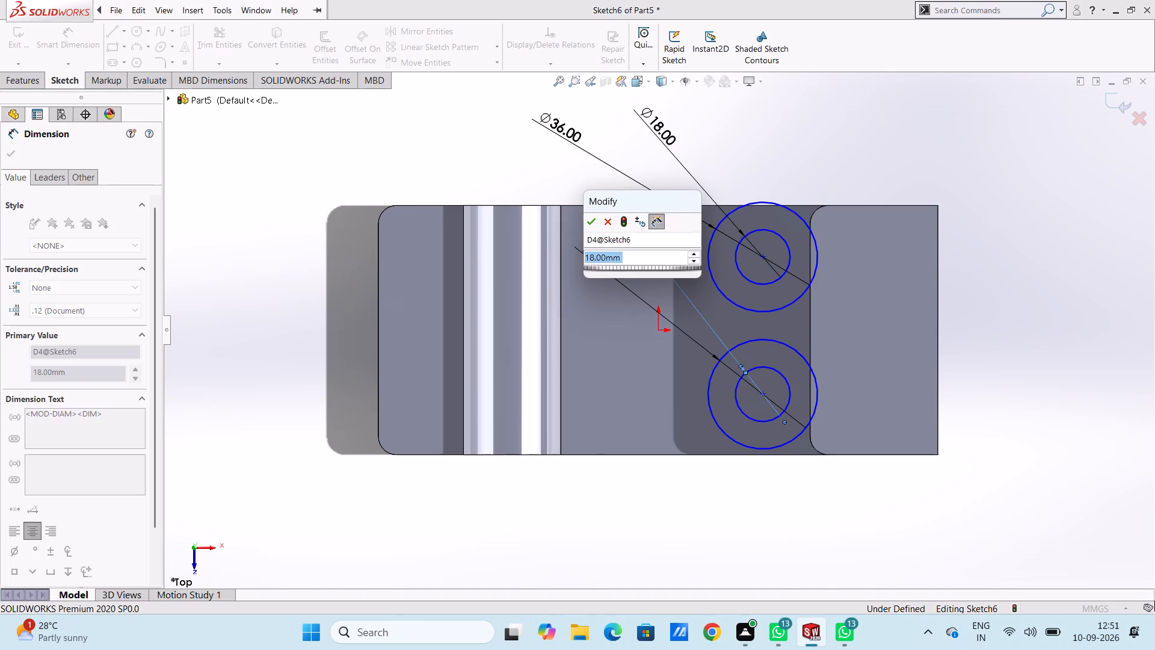
pyautogui.press('Return')
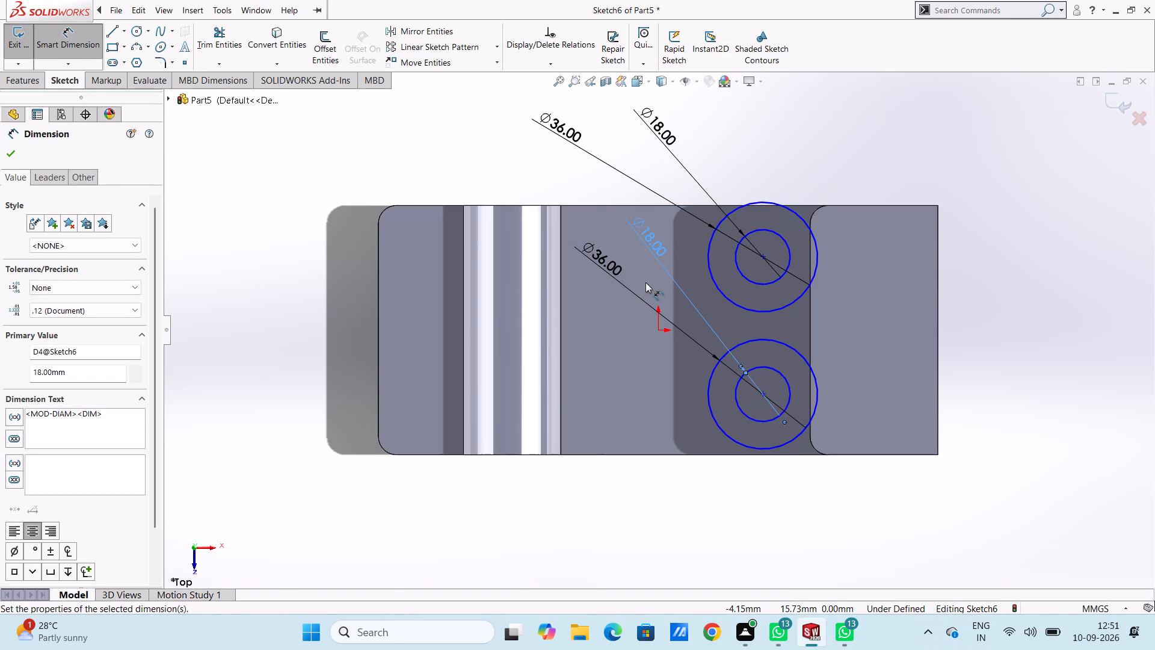
# Dimension the front-to-rear distance between the two circle pairs' centres as 46 mm.
pyautogui.click(763, 256)
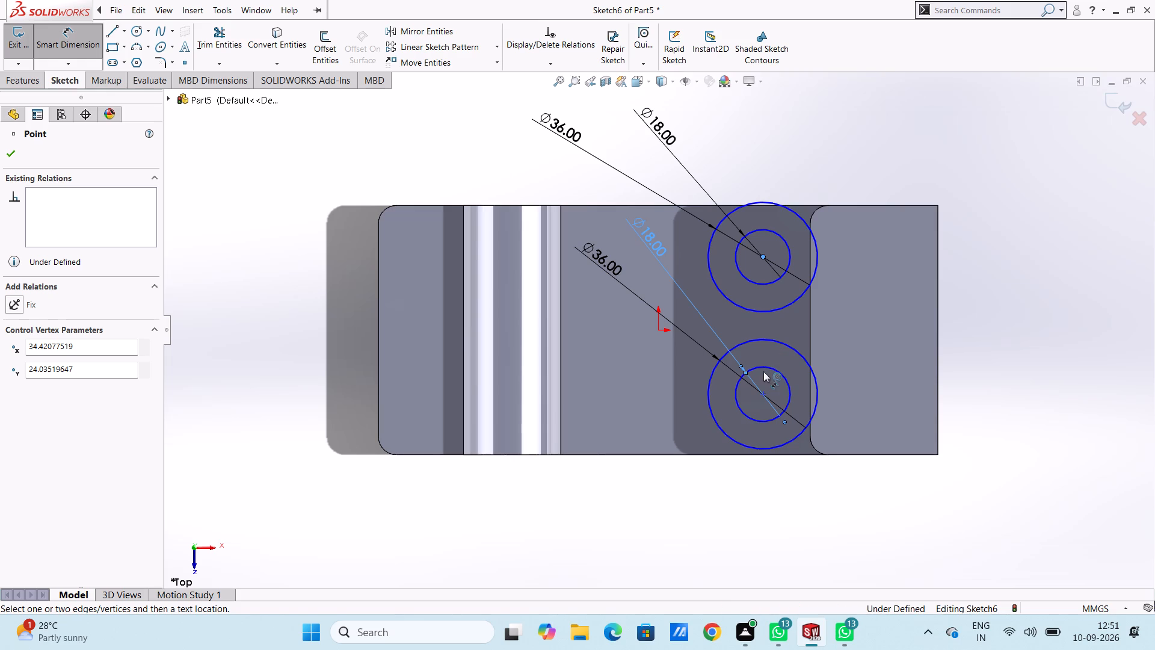
pyautogui.click(763, 395)
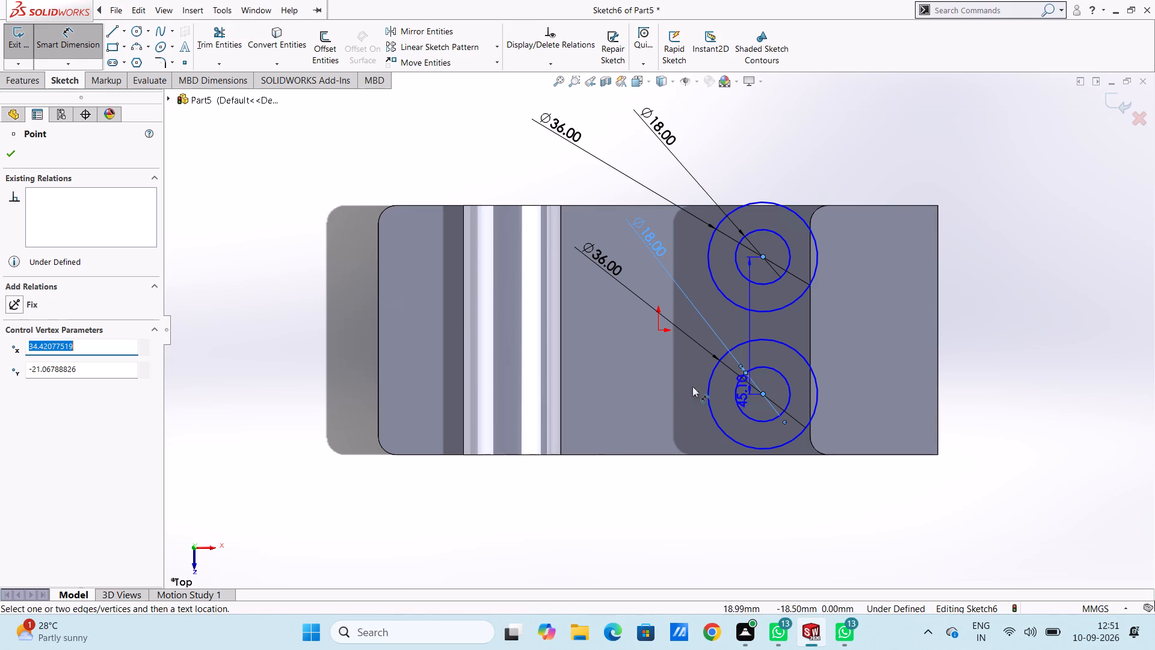
pyautogui.click(620, 367)
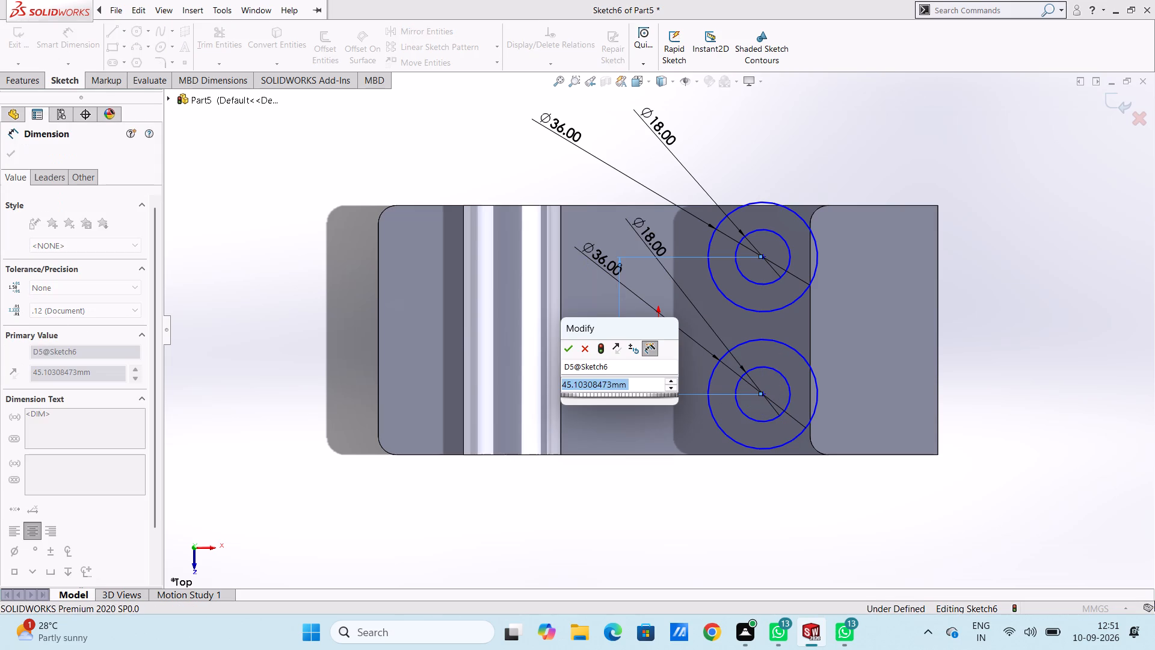
pyautogui.write('46')
pyautogui.press('Return')
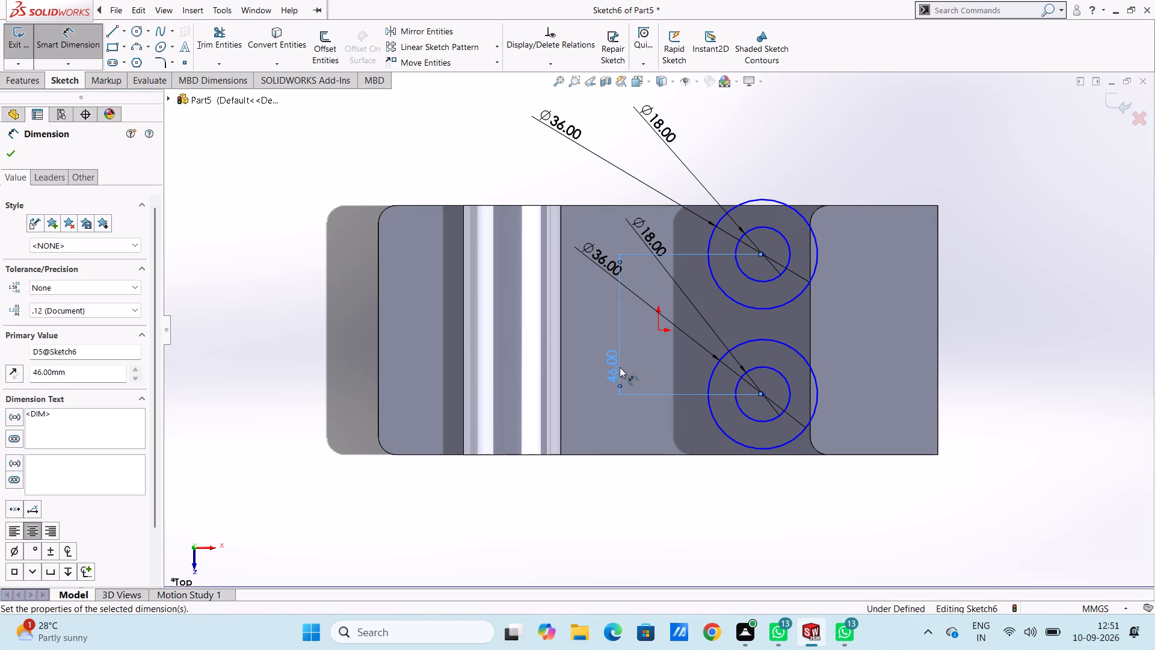
pyautogui.click(636, 366)
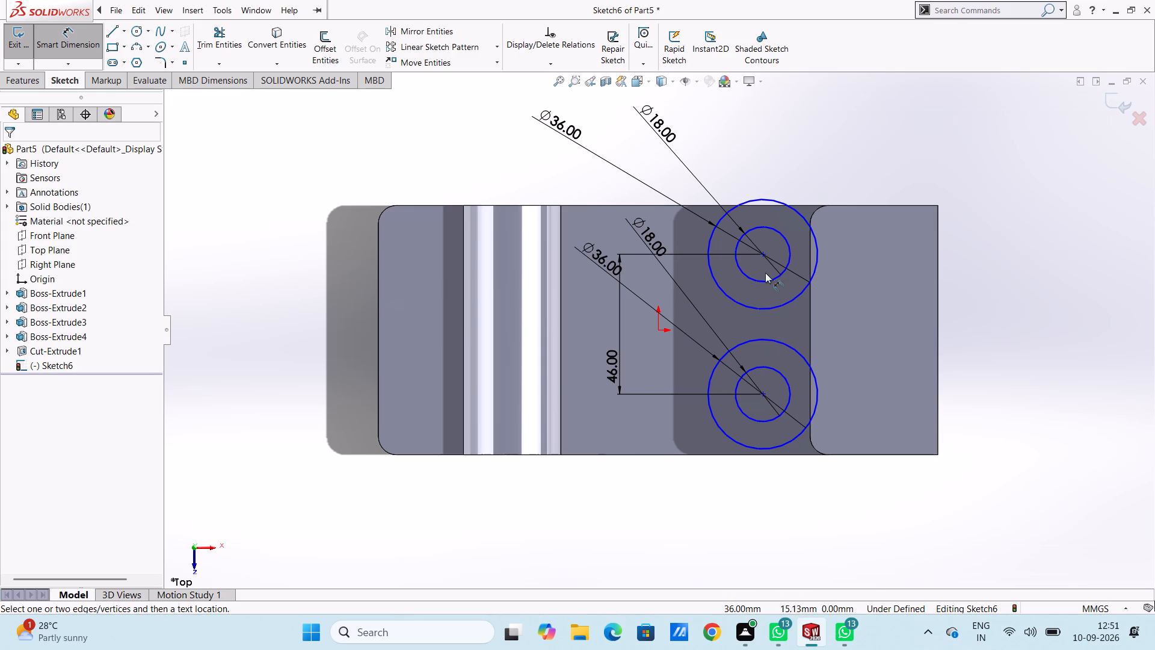
# Dimension the rear circle pair's centre at a perpendicular front-to-rear distance of 23 mm from the origin.
pyautogui.click(762, 253)
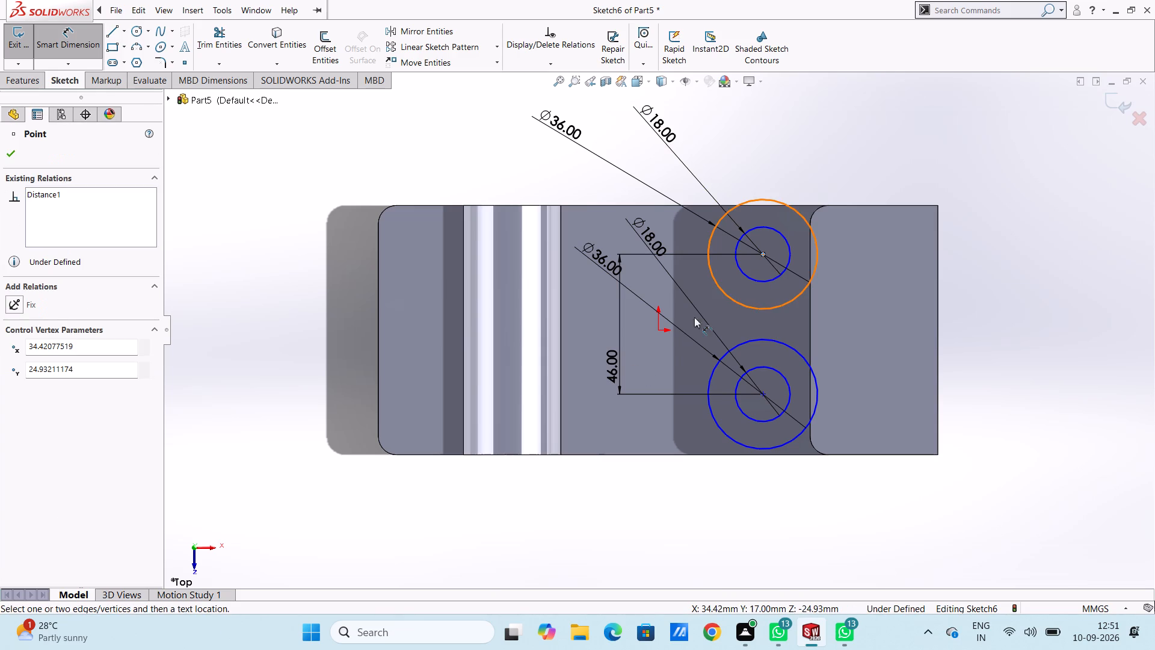
pyautogui.click(658, 330)
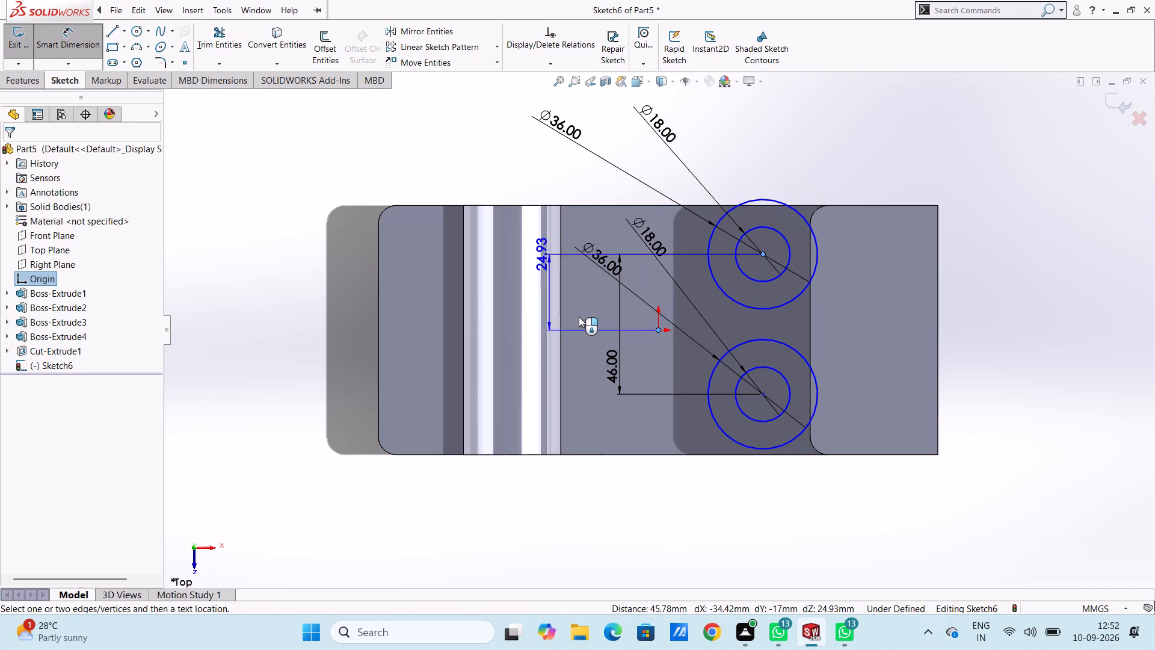
pyautogui.click(578, 318)
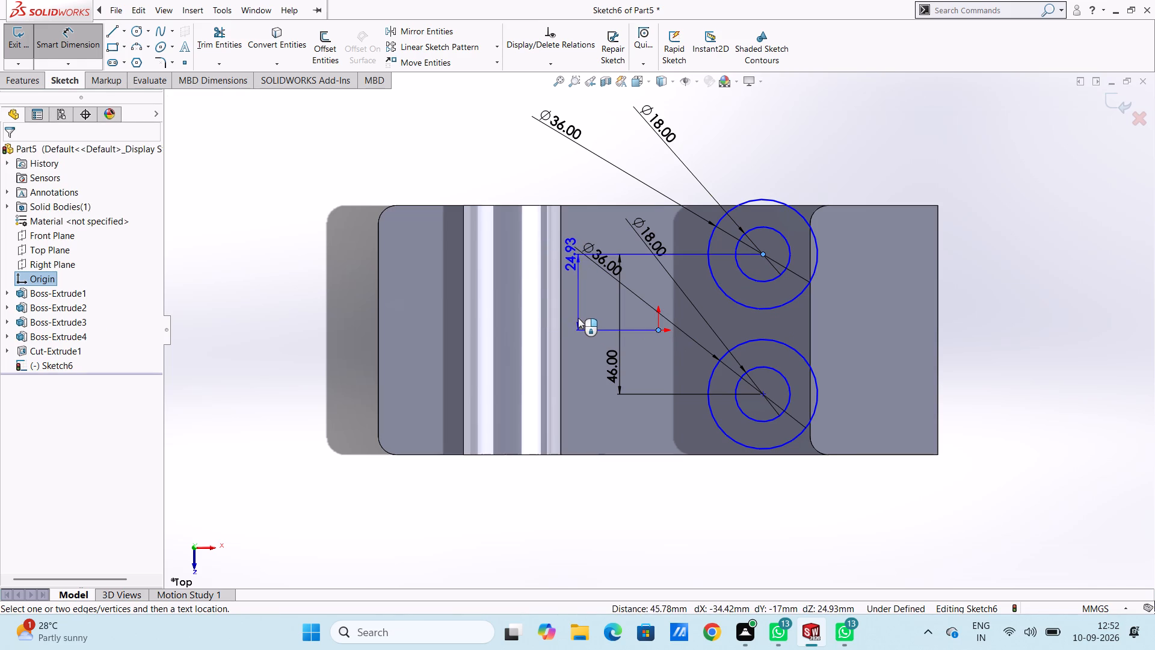
pyautogui.write('23')
pyautogui.press('Return')
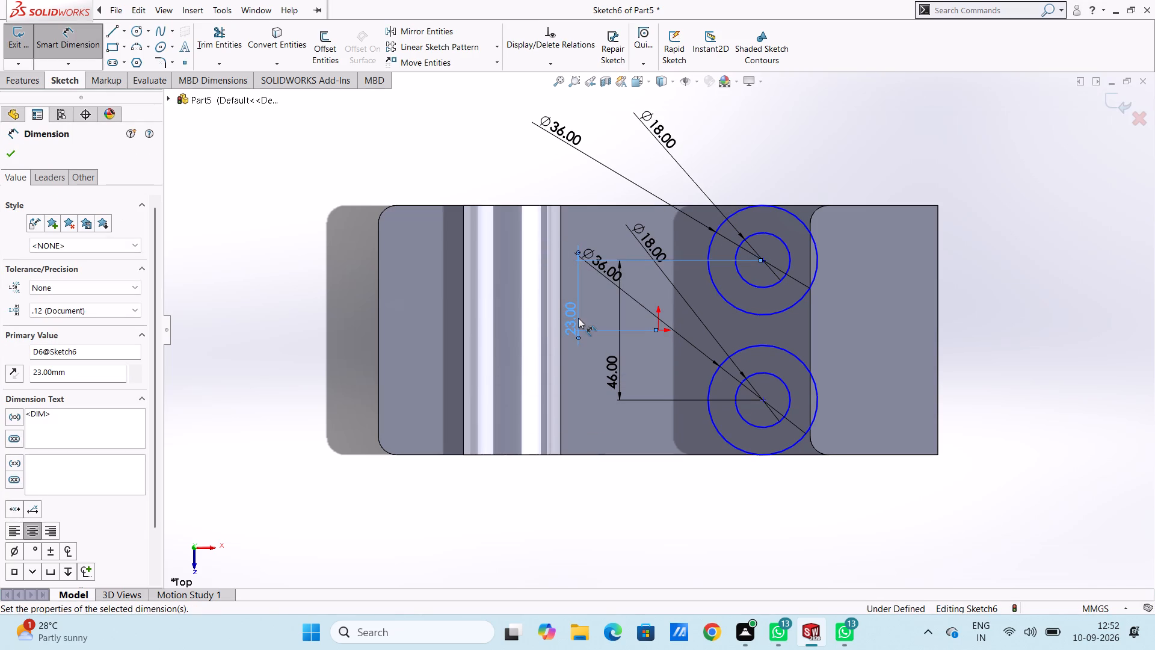
pyautogui.click(601, 310)
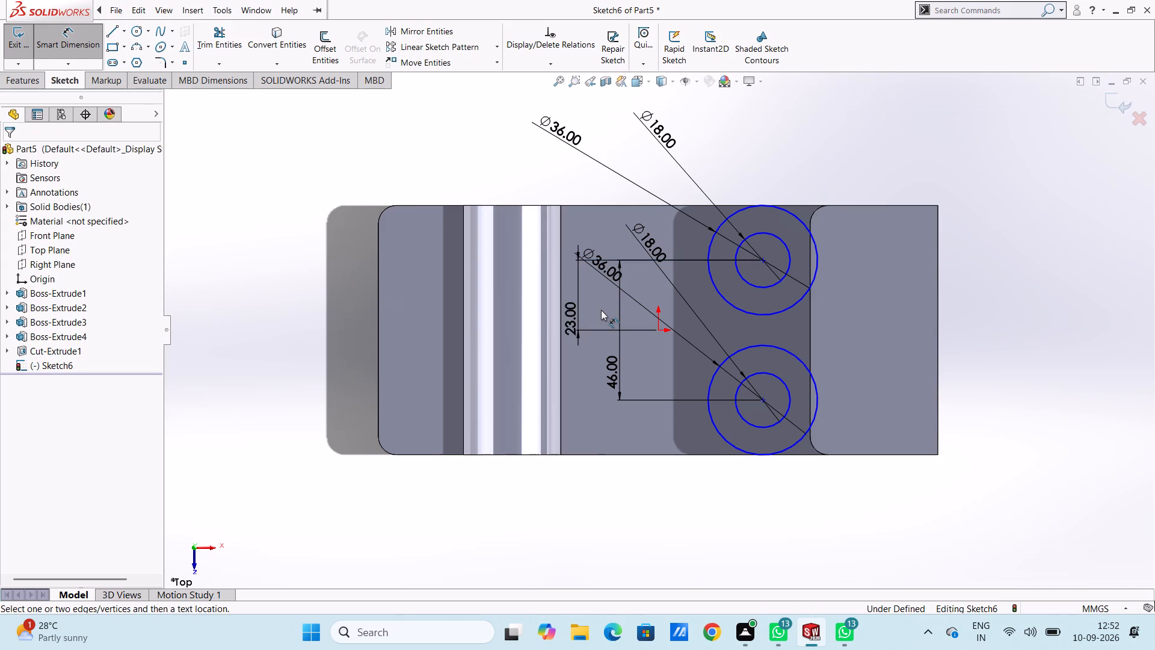
pyautogui.press('Escape')
pyautogui.press('Escape')
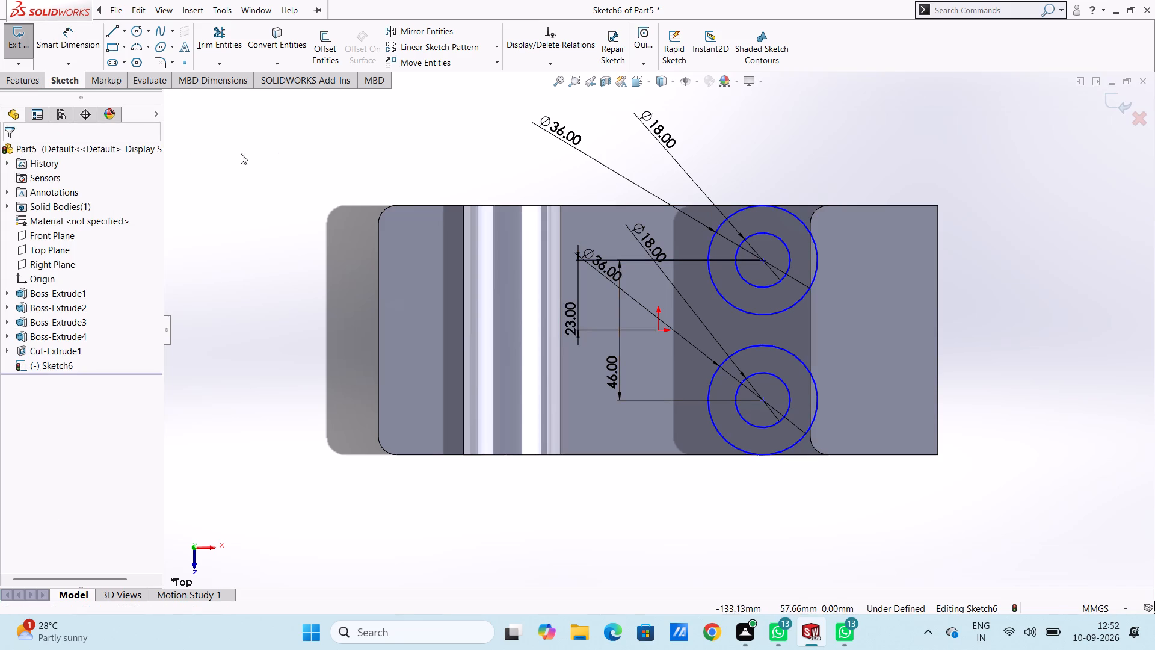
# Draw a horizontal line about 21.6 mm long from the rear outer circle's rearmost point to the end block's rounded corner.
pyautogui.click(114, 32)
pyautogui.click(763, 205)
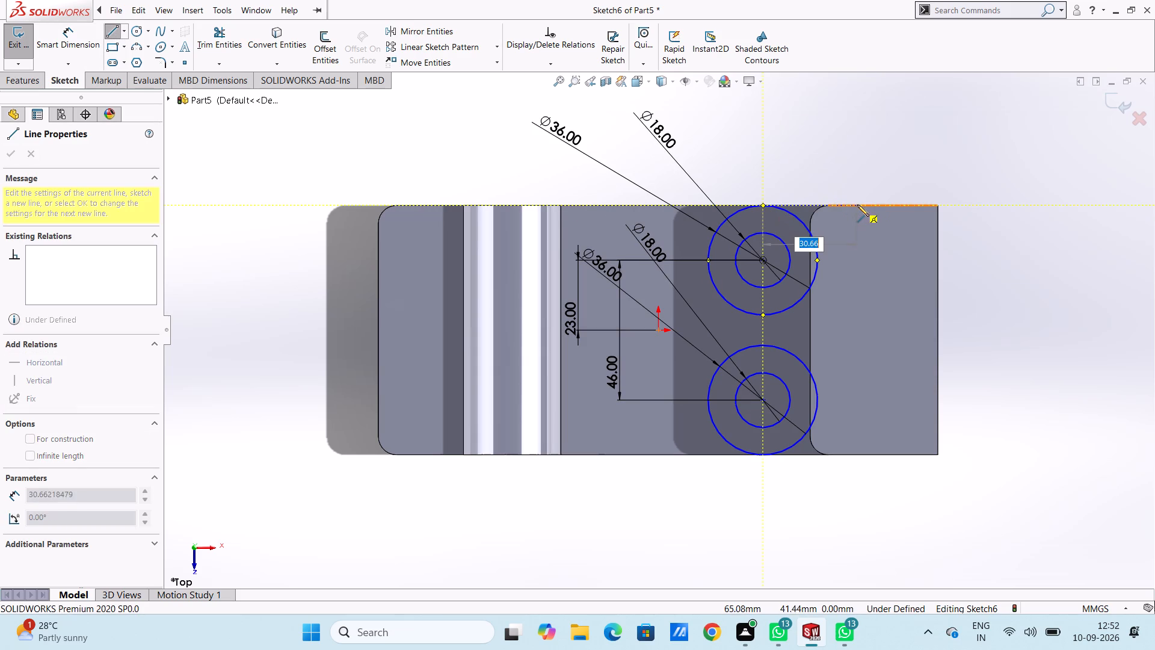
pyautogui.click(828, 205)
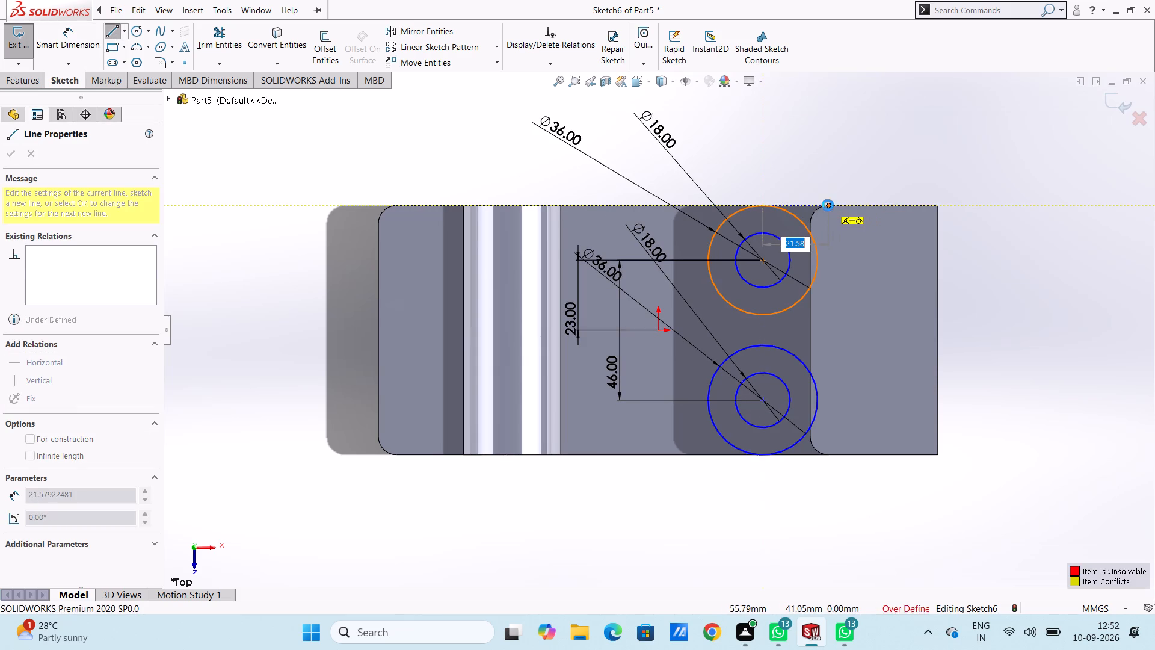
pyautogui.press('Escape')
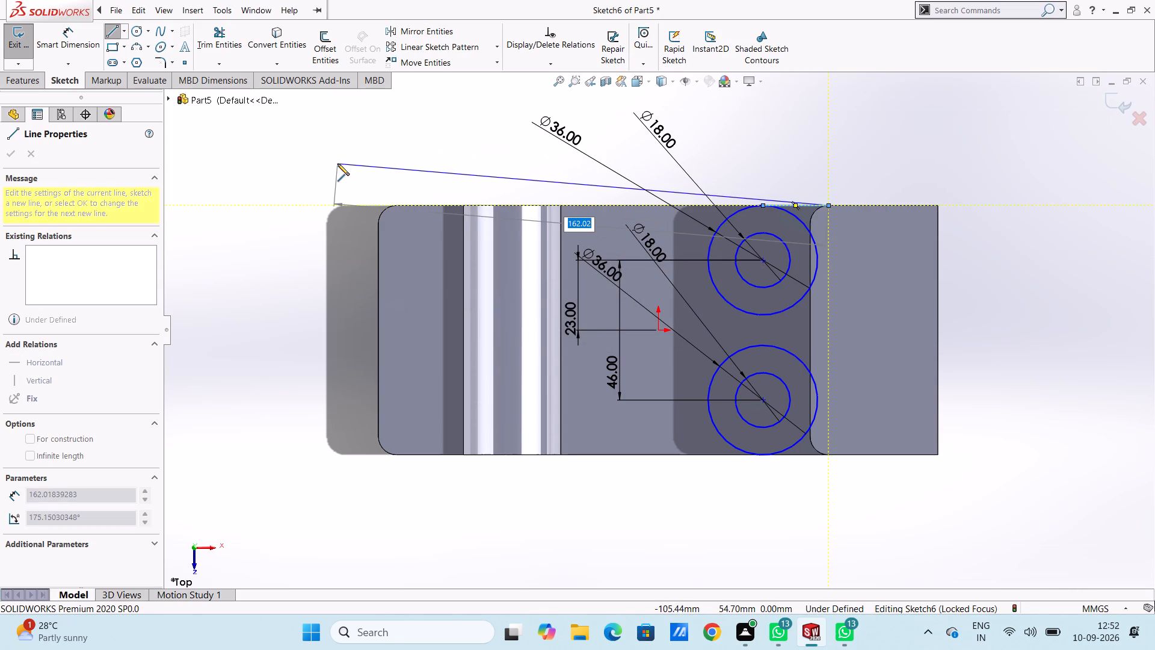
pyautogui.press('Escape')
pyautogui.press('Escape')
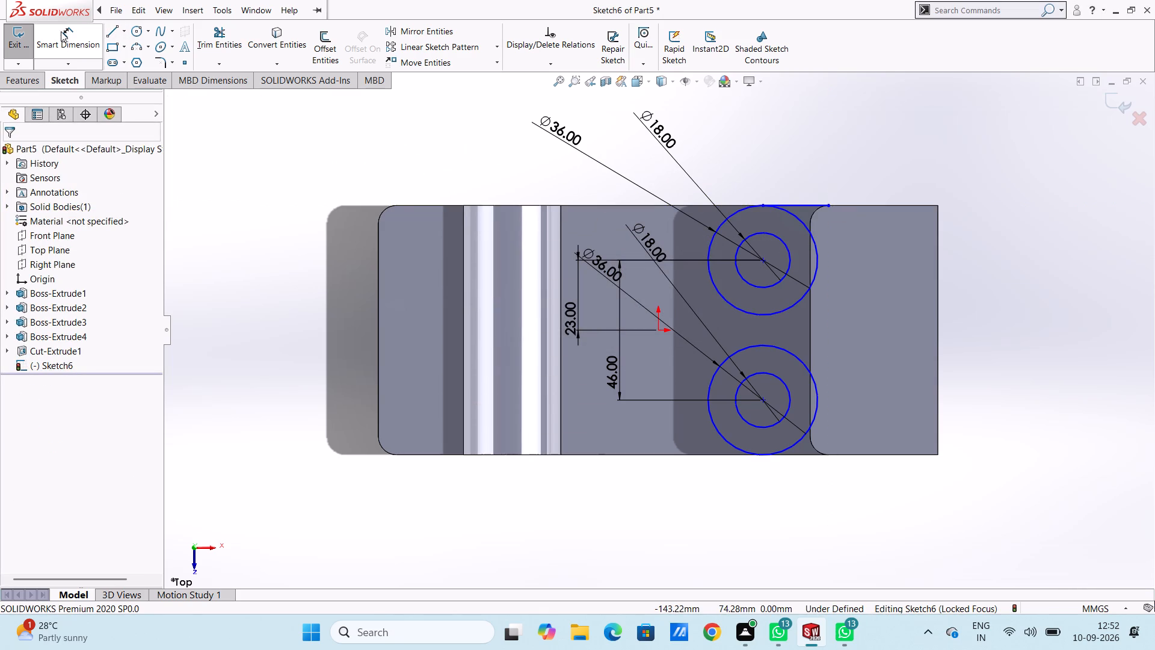
# Dimension the rear circle pair's centre 60 mm from the part's outer end edge on the end block side.
pyautogui.click(63, 34)
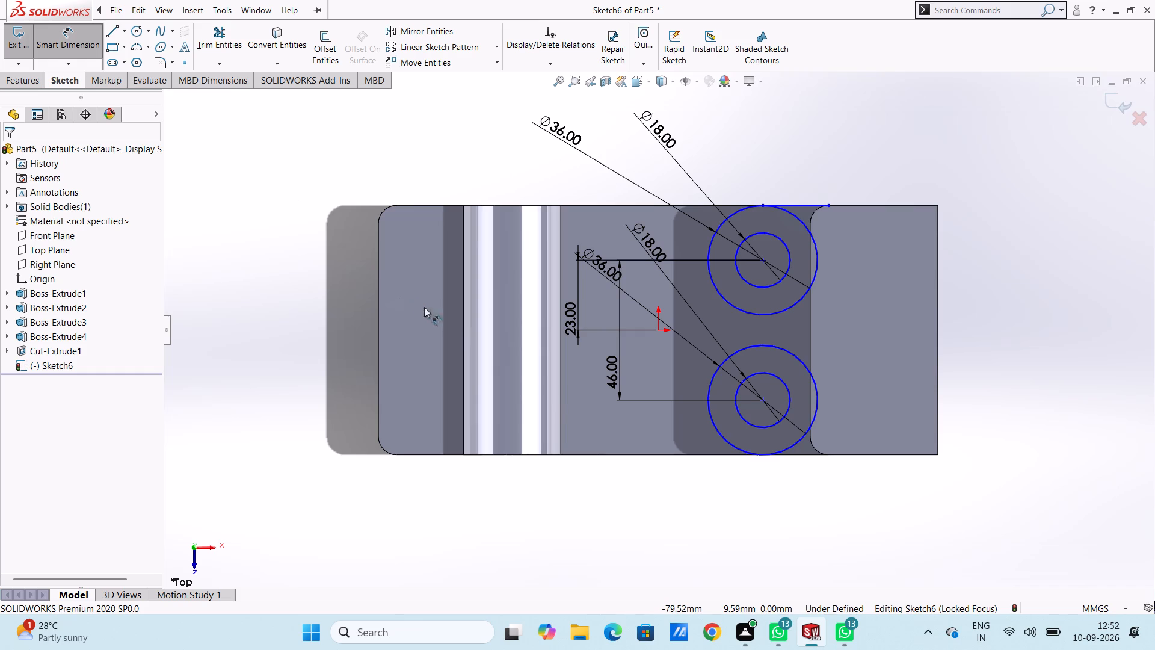
pyautogui.click(762, 259)
pyautogui.click(937, 240)
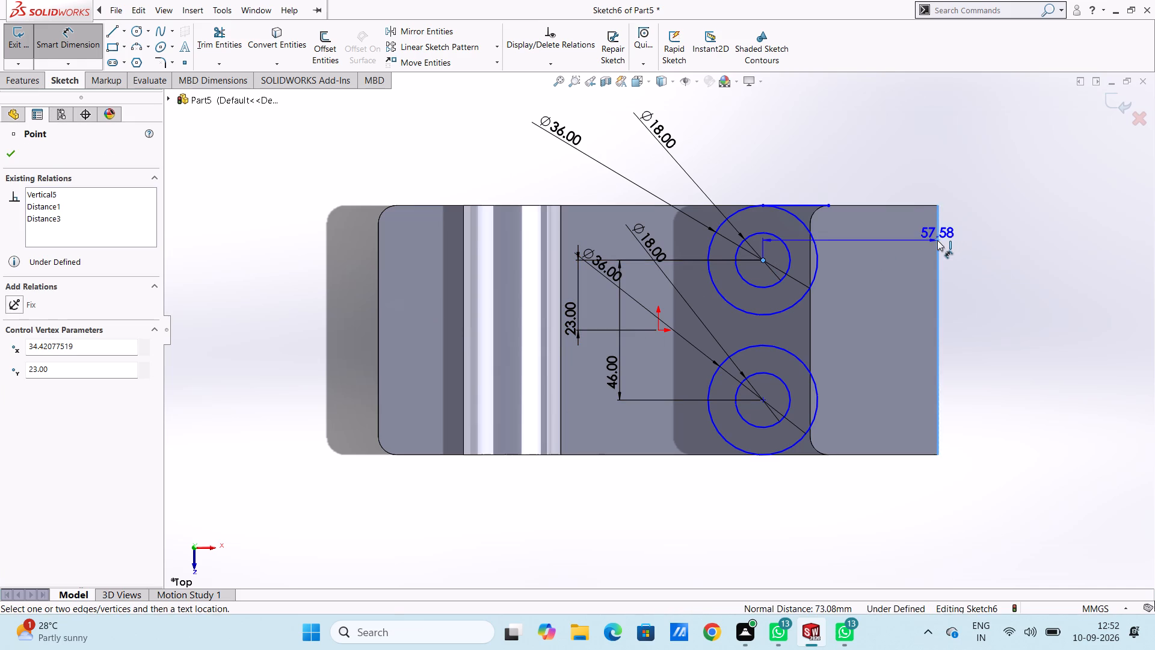
pyautogui.click(872, 119)
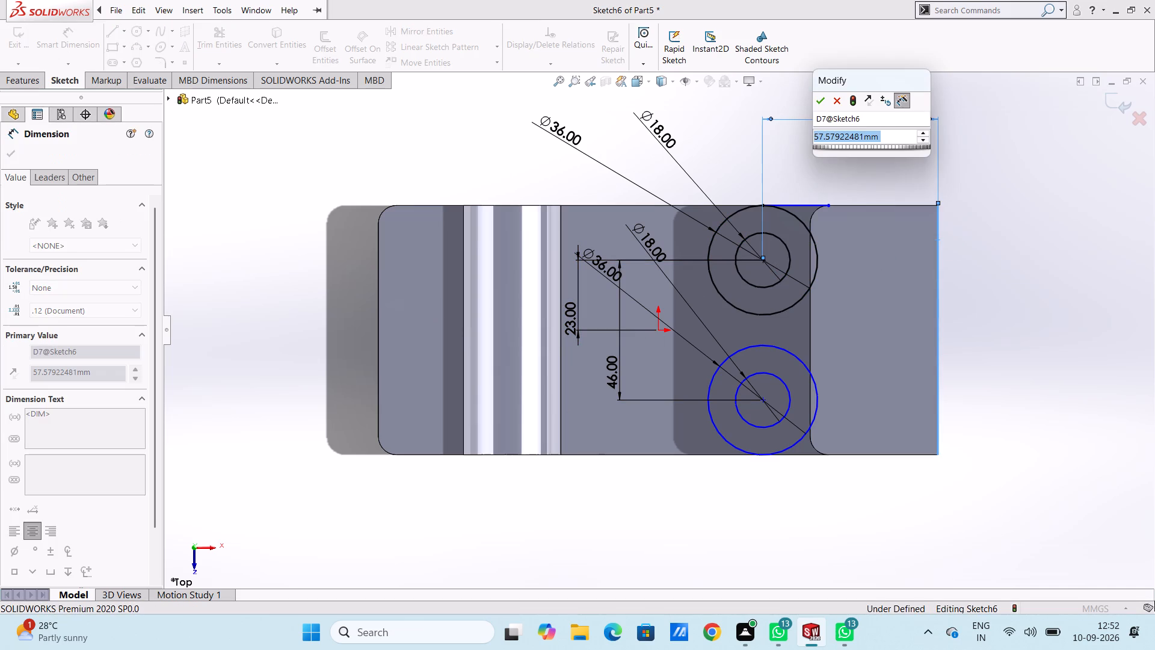
pyautogui.write('60')
pyautogui.press('Return')
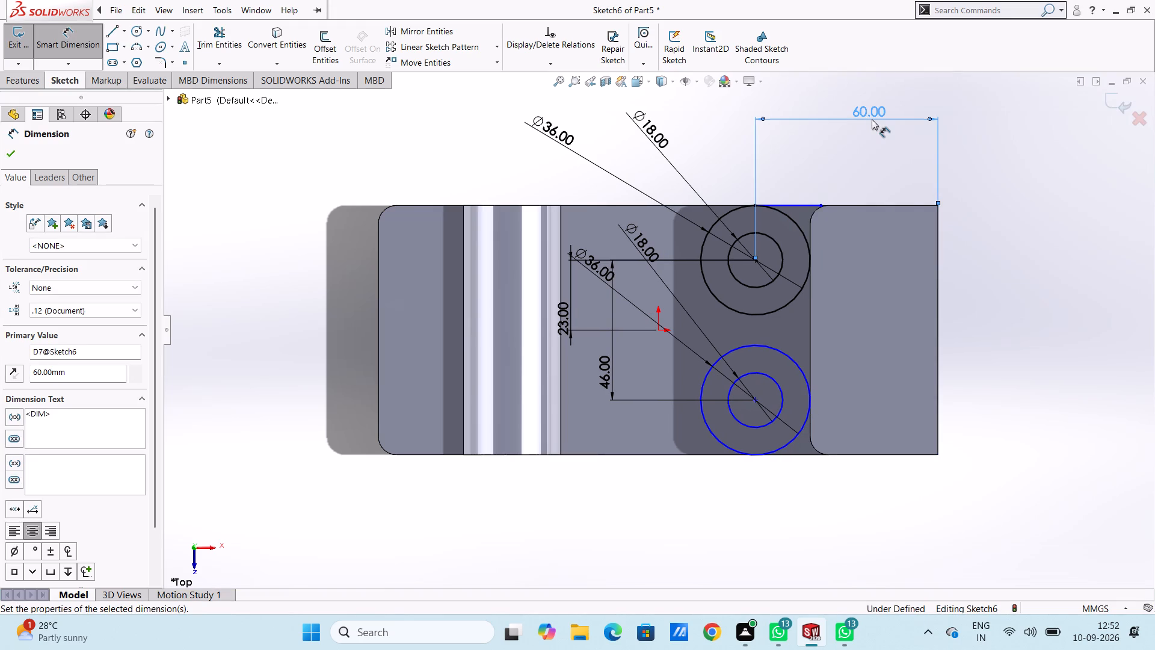
pyautogui.click(864, 146)
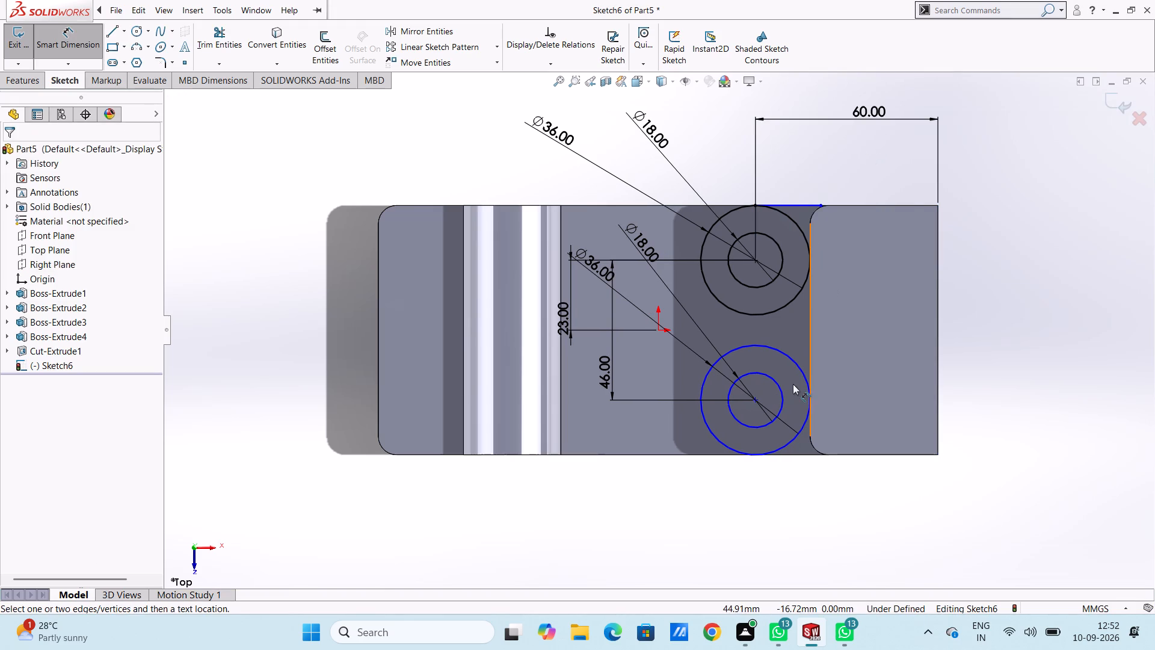
# Dimension the front circle pair's centre 60 mm from the same outer end edge.
pyautogui.click(756, 400)
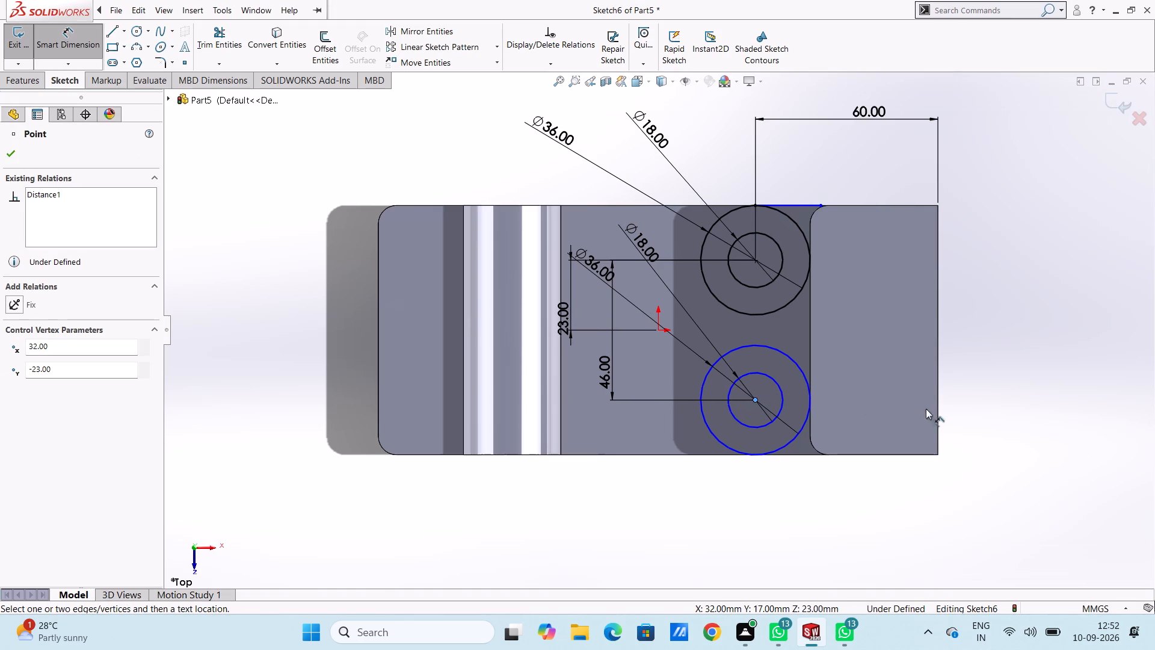
pyautogui.click(937, 407)
pyautogui.click(922, 525)
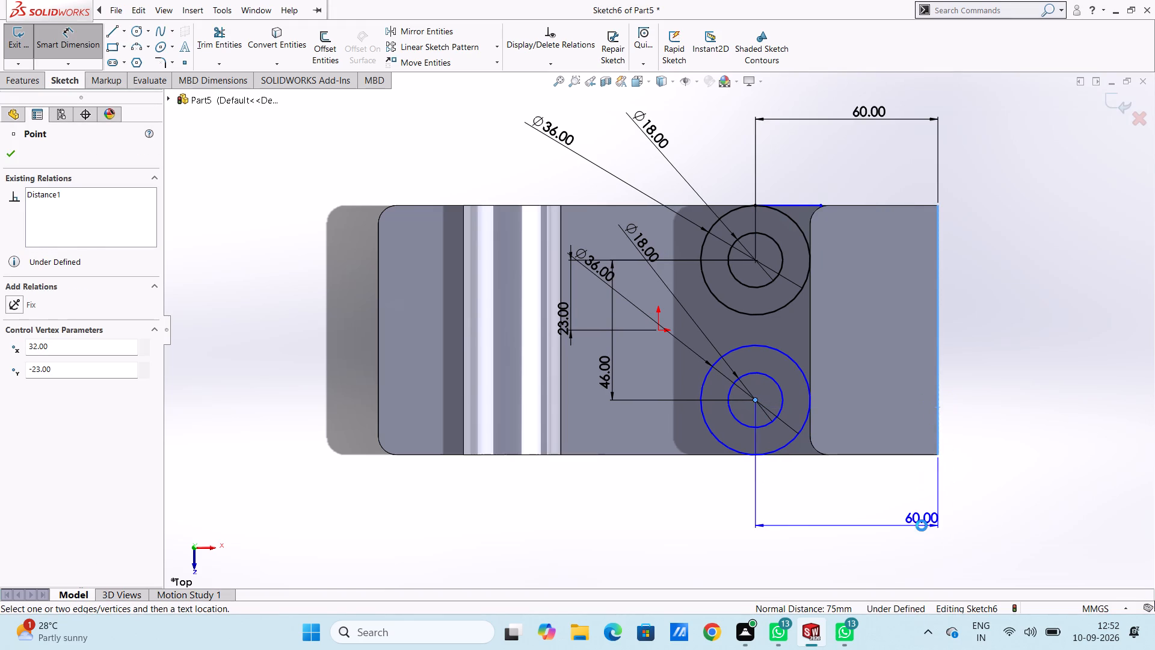
pyautogui.press('Return')
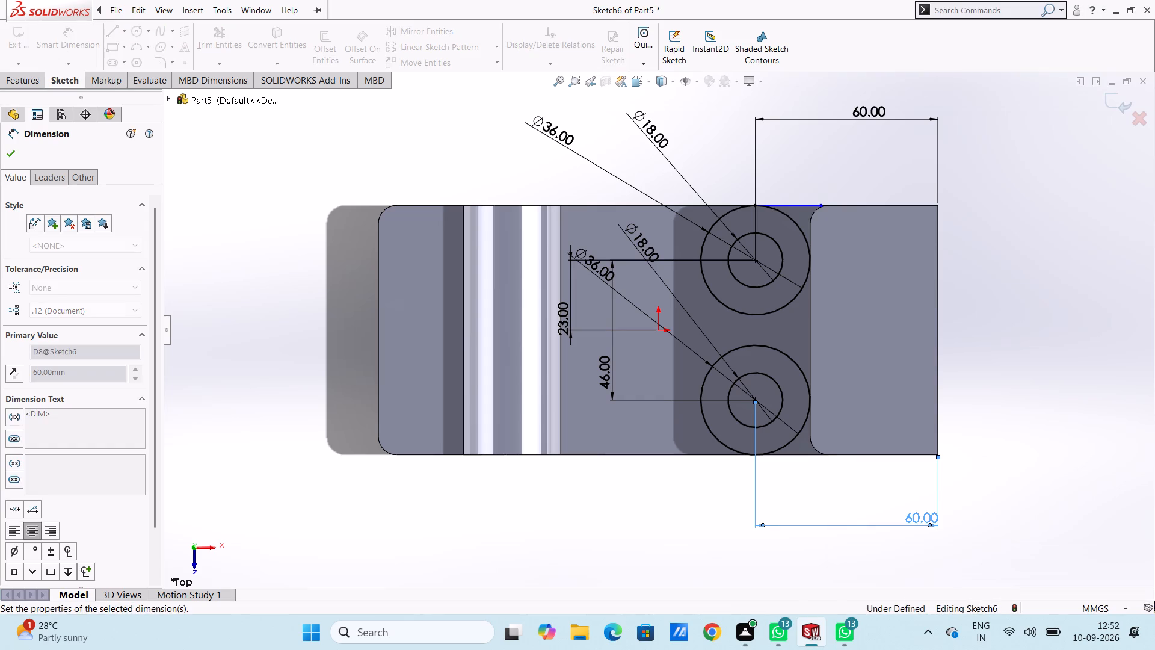
pyautogui.click(915, 503)
pyautogui.press('Escape')
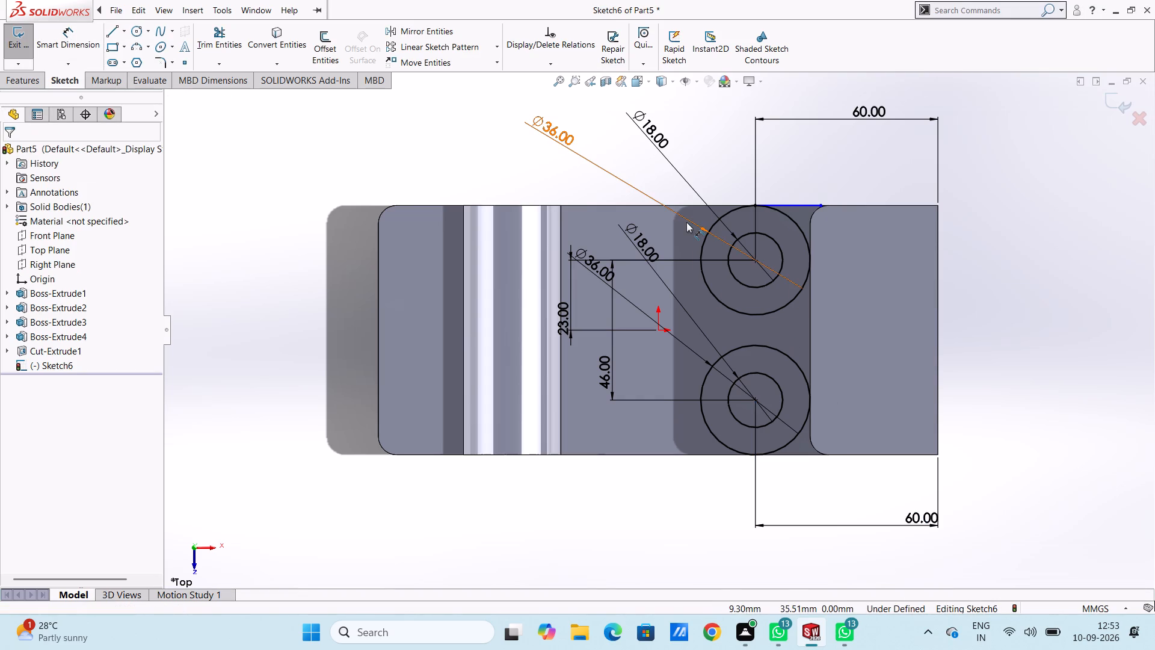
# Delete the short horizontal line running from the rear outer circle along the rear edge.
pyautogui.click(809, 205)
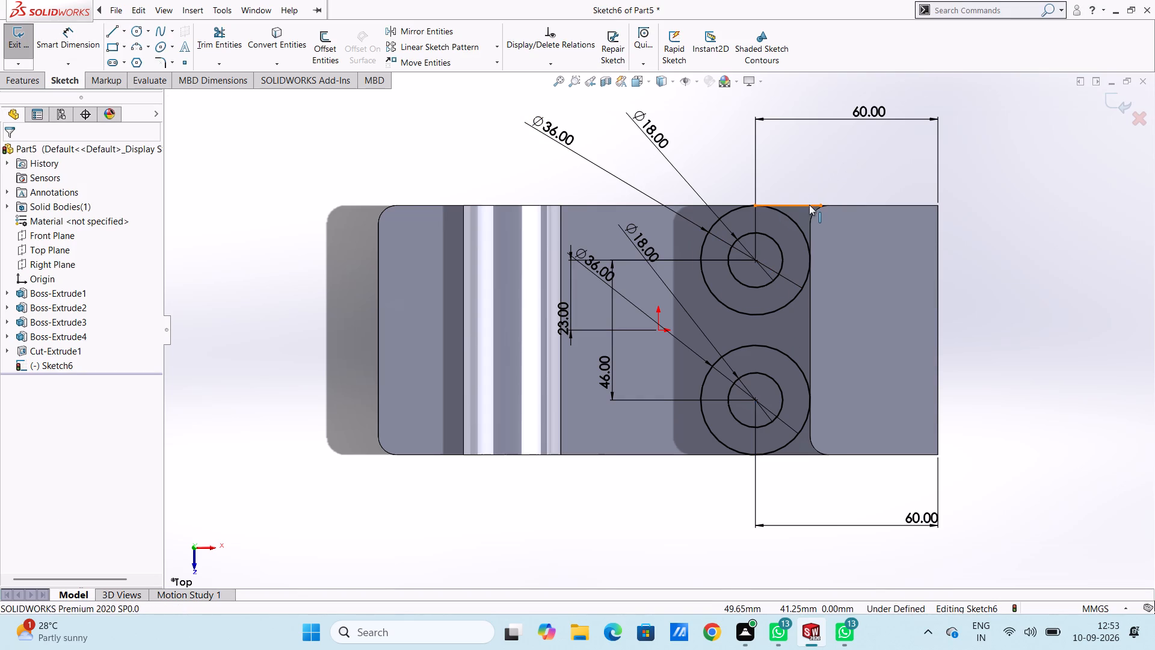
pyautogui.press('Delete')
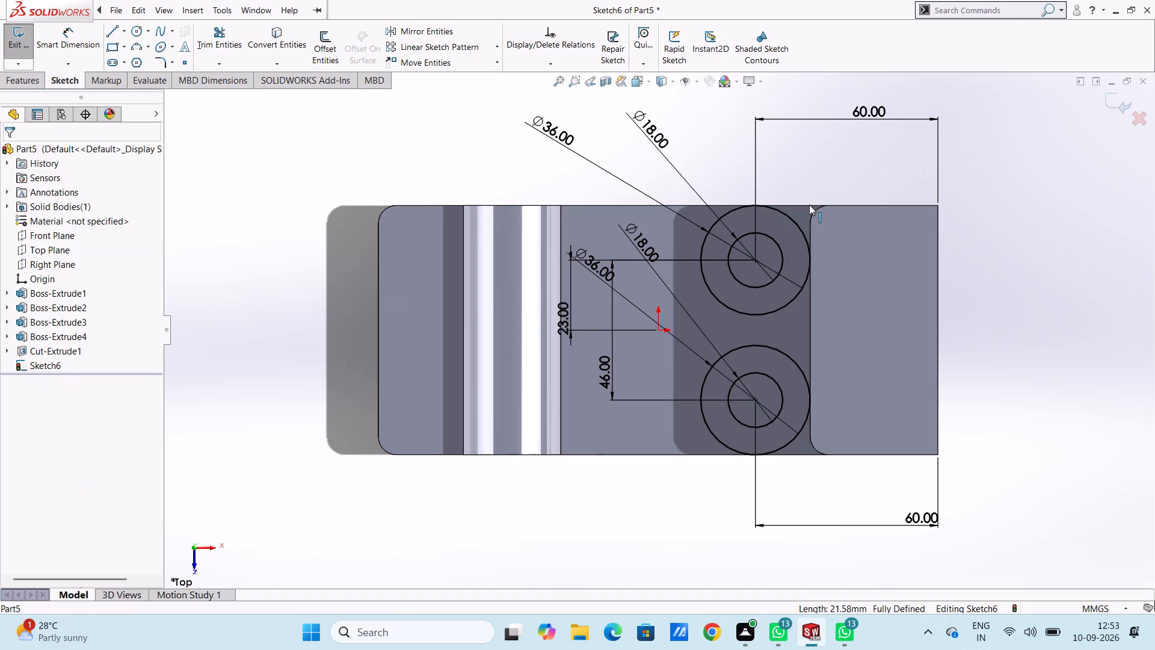
# Draw a 24 mm horizontal line from the rear outer circle's rearmost point to the end of the end block's rounded corner.
pyautogui.press('l')
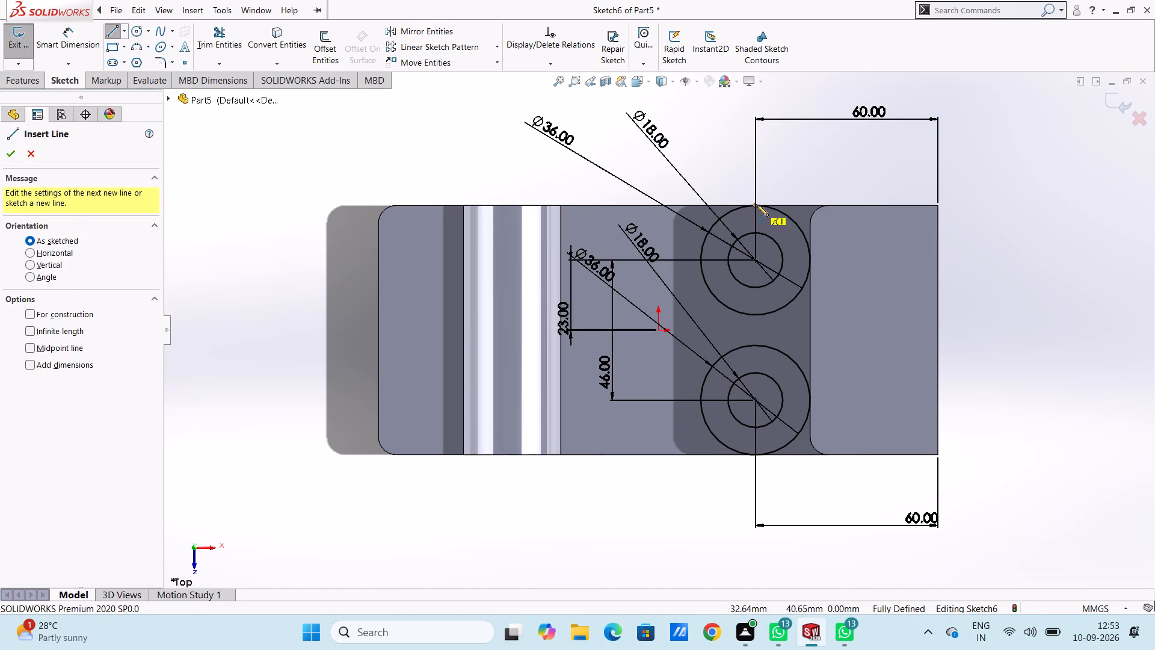
pyautogui.click(754, 205)
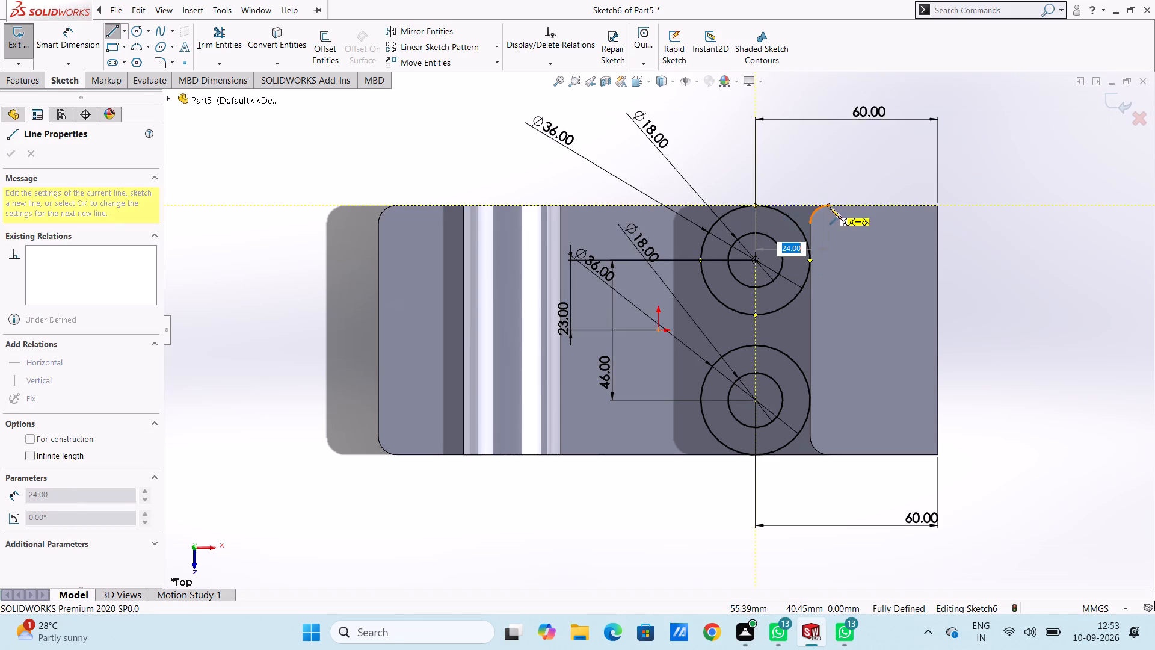
pyautogui.click(830, 206)
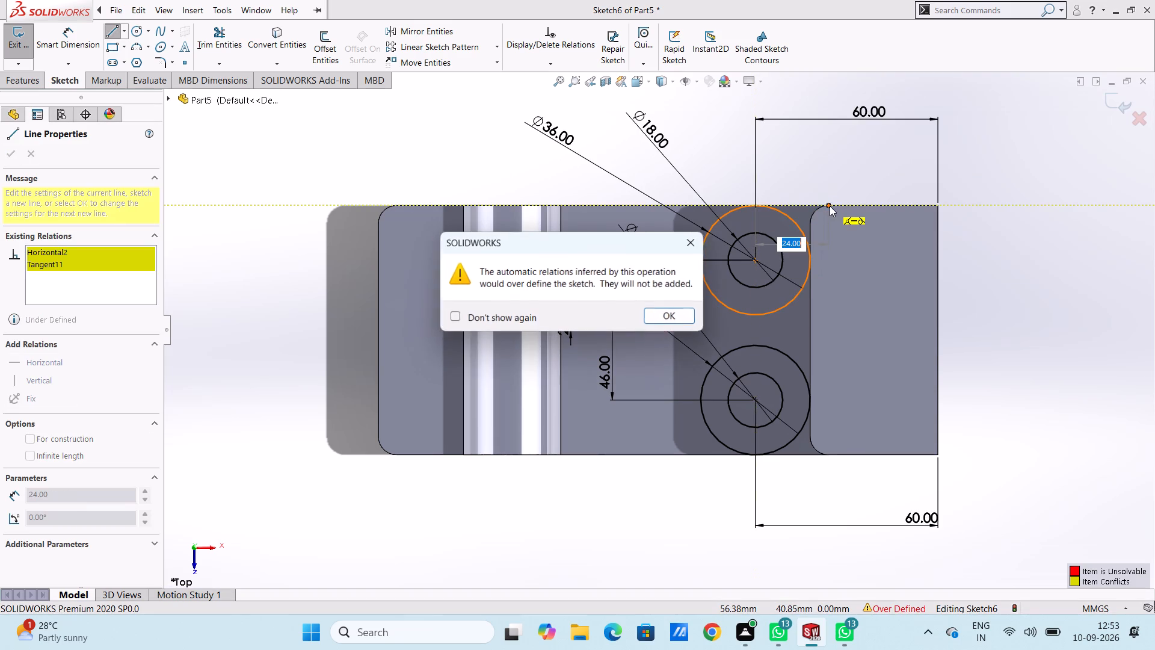
pyautogui.click(830, 206)
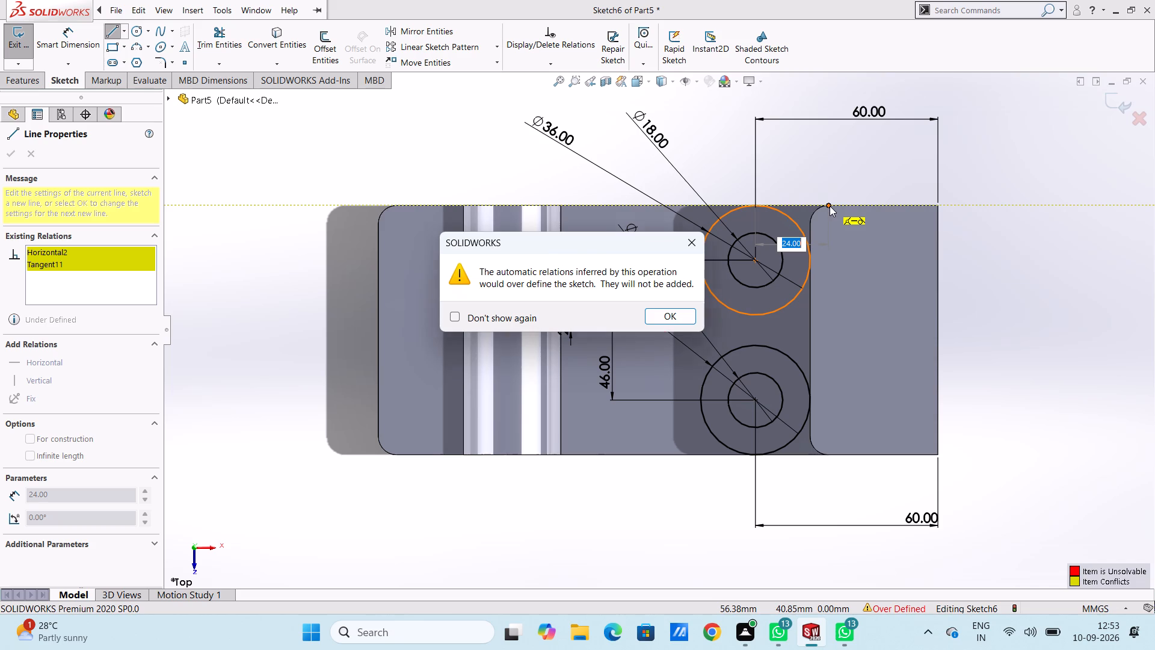
pyautogui.press('Escape')
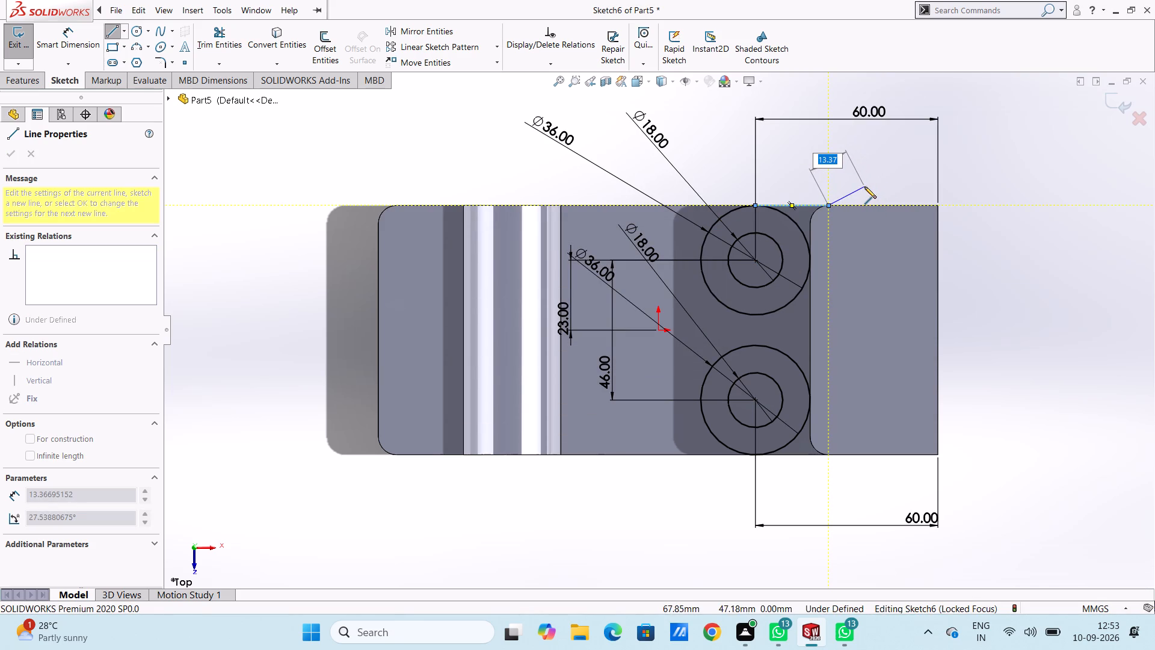
pyautogui.press('Escape')
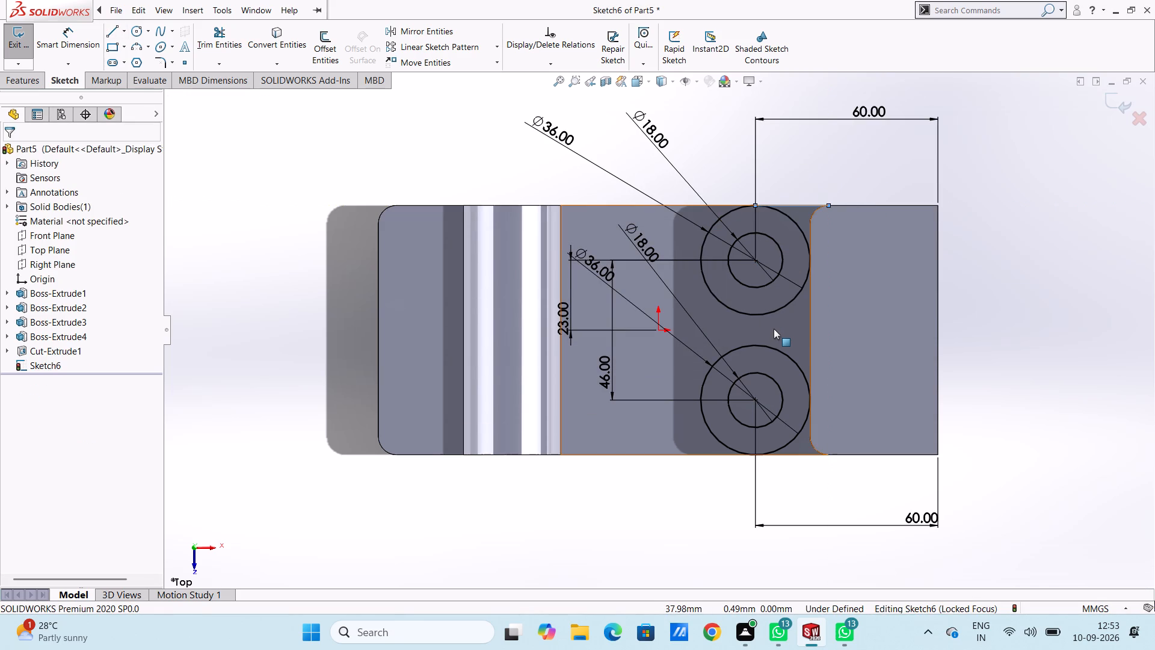
# Draw a 24 mm horizontal line from the rear outer circle's frontmost point and close the outline with a 36 mm line across the ends.
pyautogui.press('l')
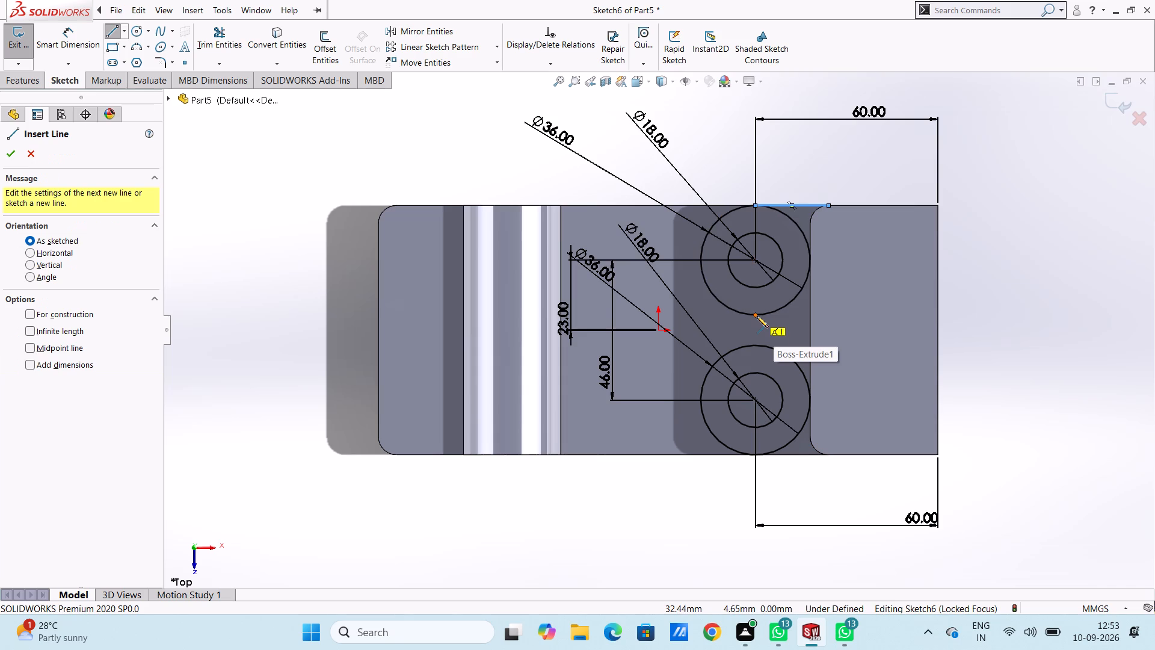
pyautogui.click(756, 317)
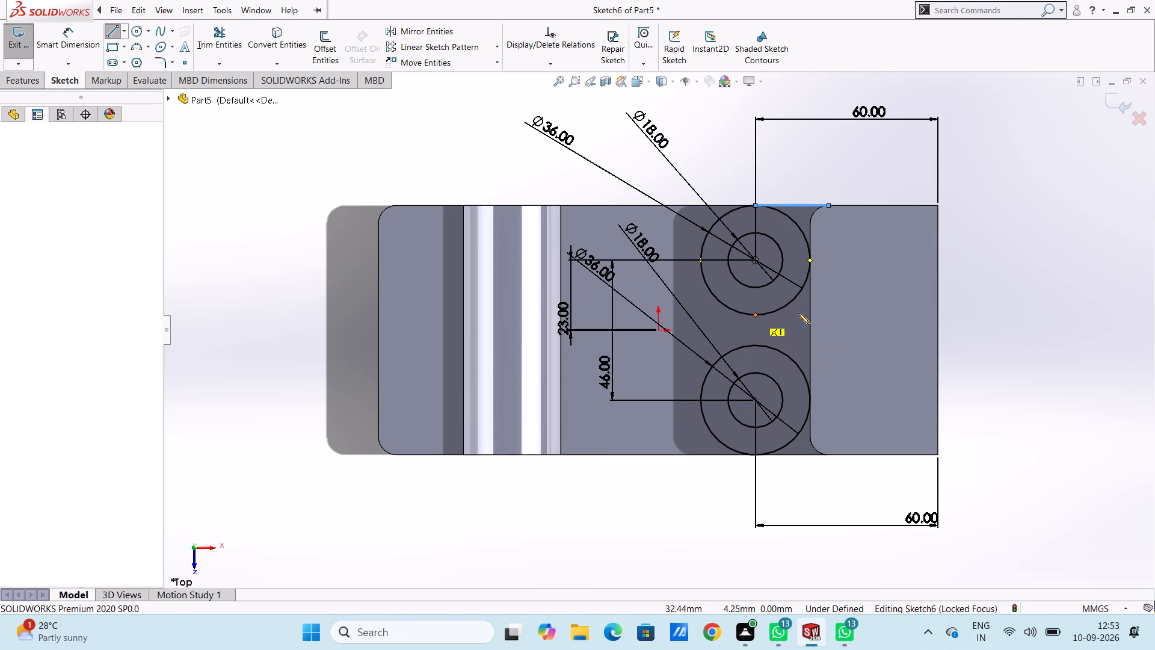
pyautogui.click(830, 314)
pyautogui.press('Escape')
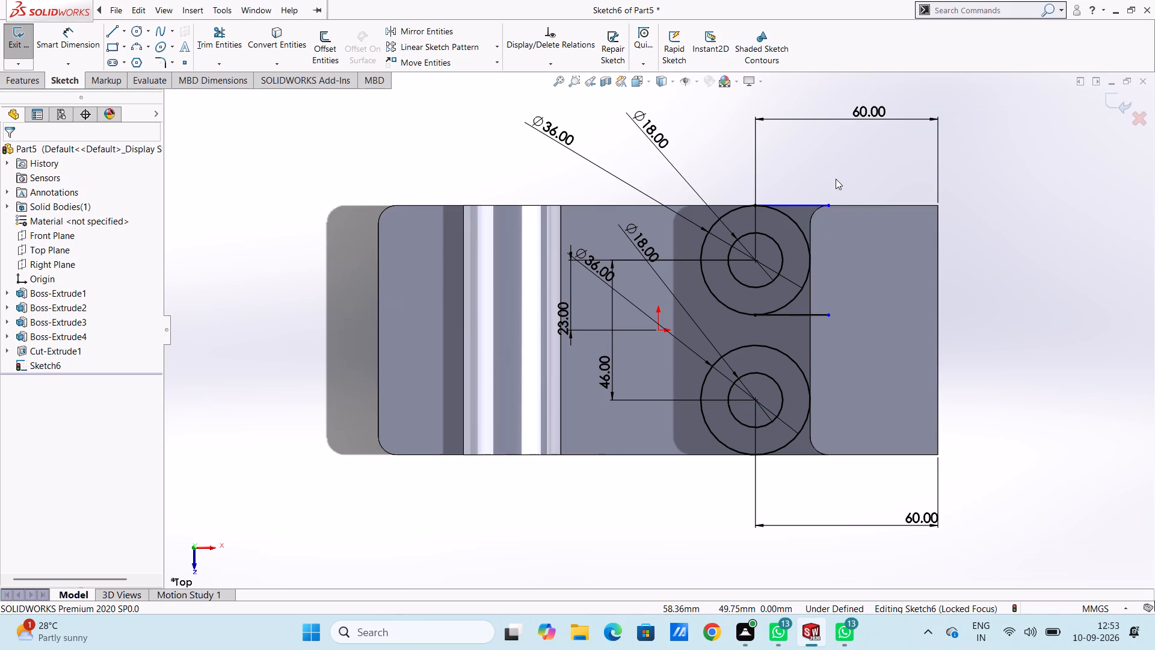
pyautogui.press('l')
pyautogui.click(828, 207)
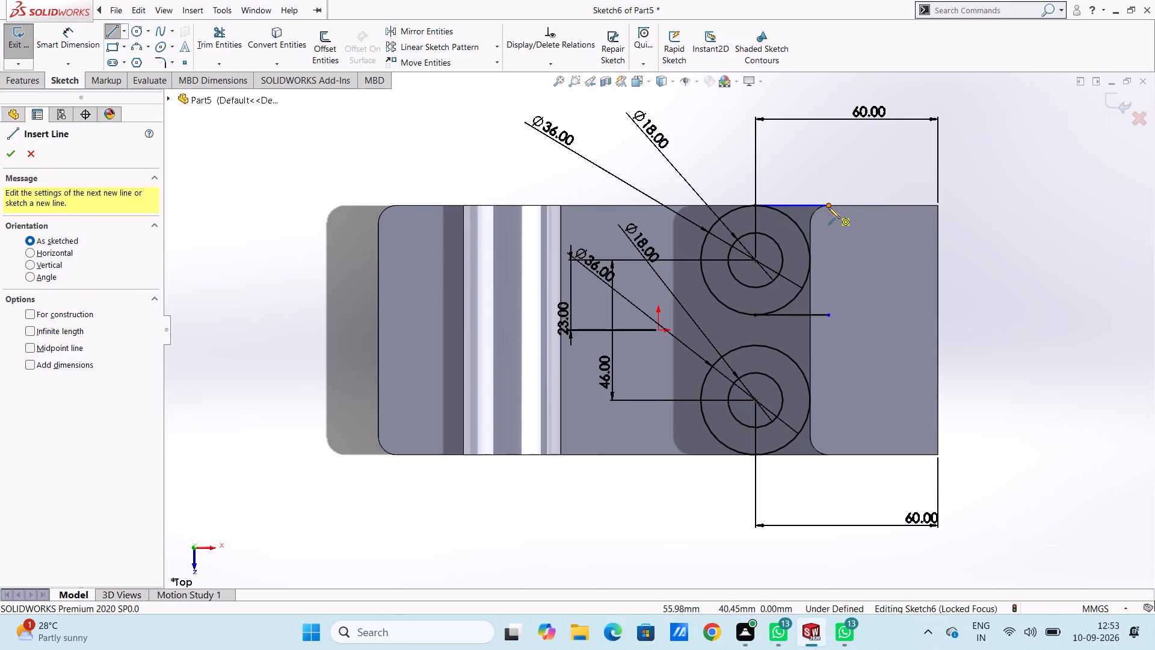
pyautogui.click(827, 314)
pyautogui.press('Escape')
pyautogui.press('Escape')
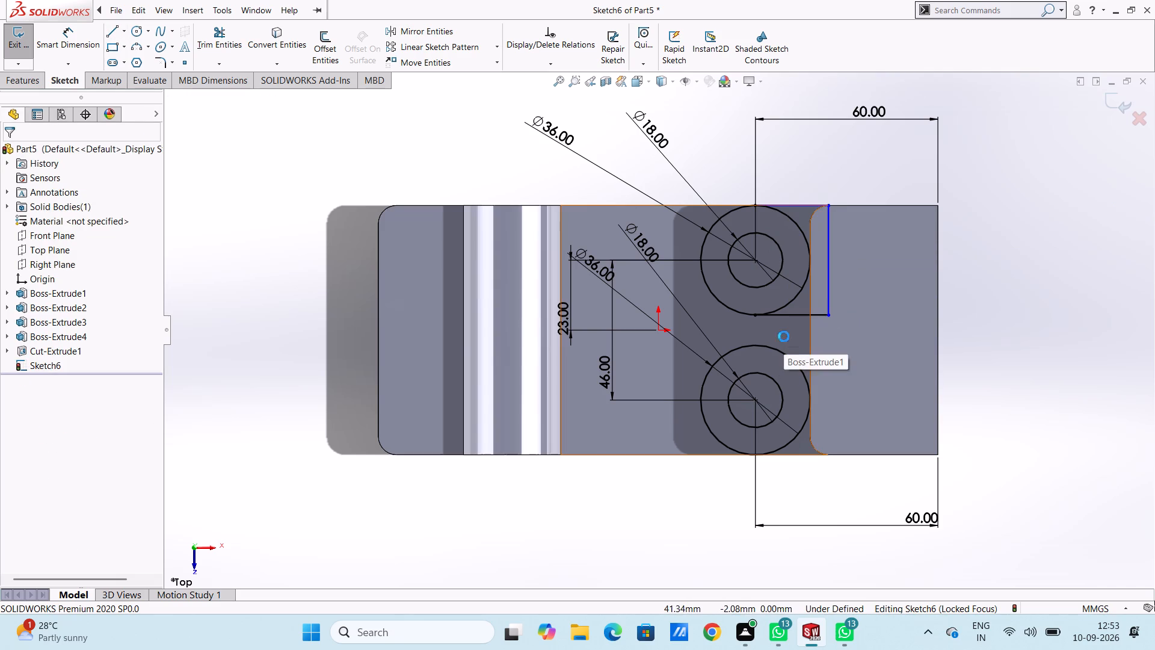
# Draw 24 mm horizontal lines from the front outer circle's rearmost and frontmost points towards the end block, joined by a perpendicular line.
pyautogui.press('l')
pyautogui.click(757, 345)
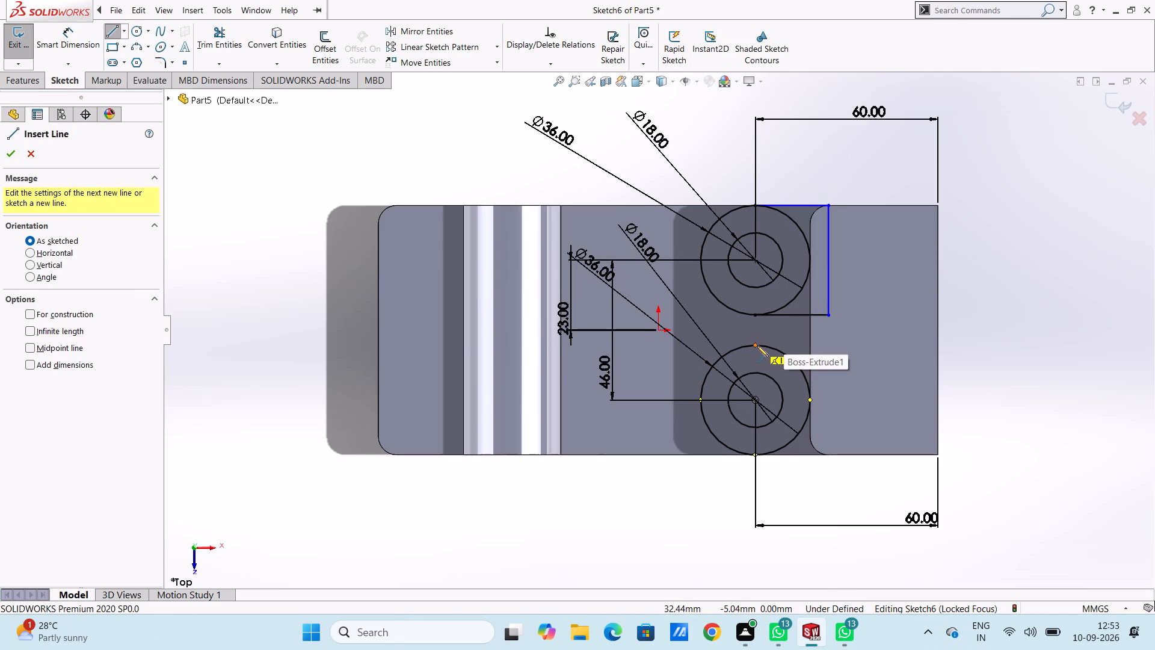
pyautogui.click(828, 344)
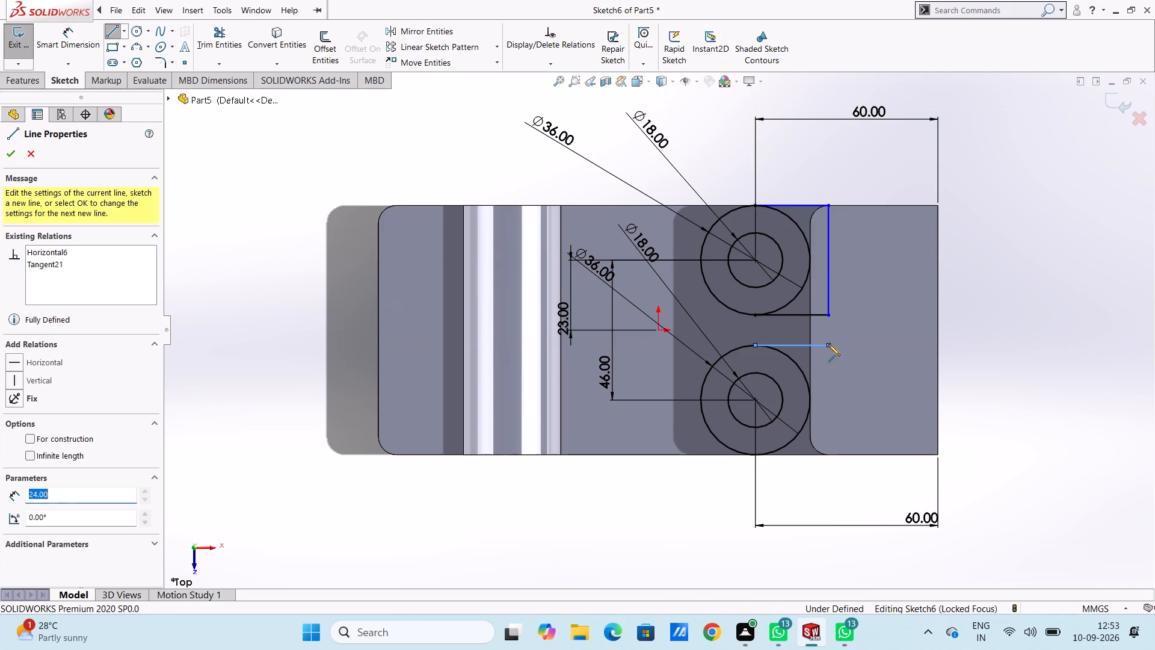
pyautogui.click(830, 456)
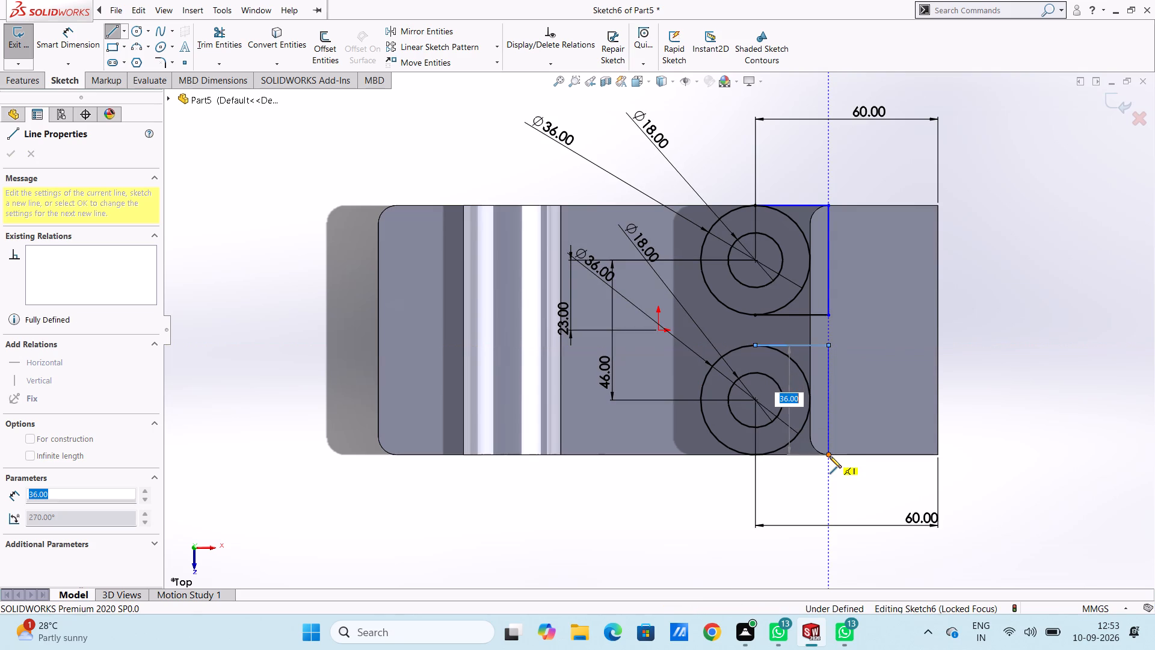
pyautogui.click(757, 456)
pyautogui.press('Escape')
pyautogui.press('Escape')
pyautogui.press('Escape')
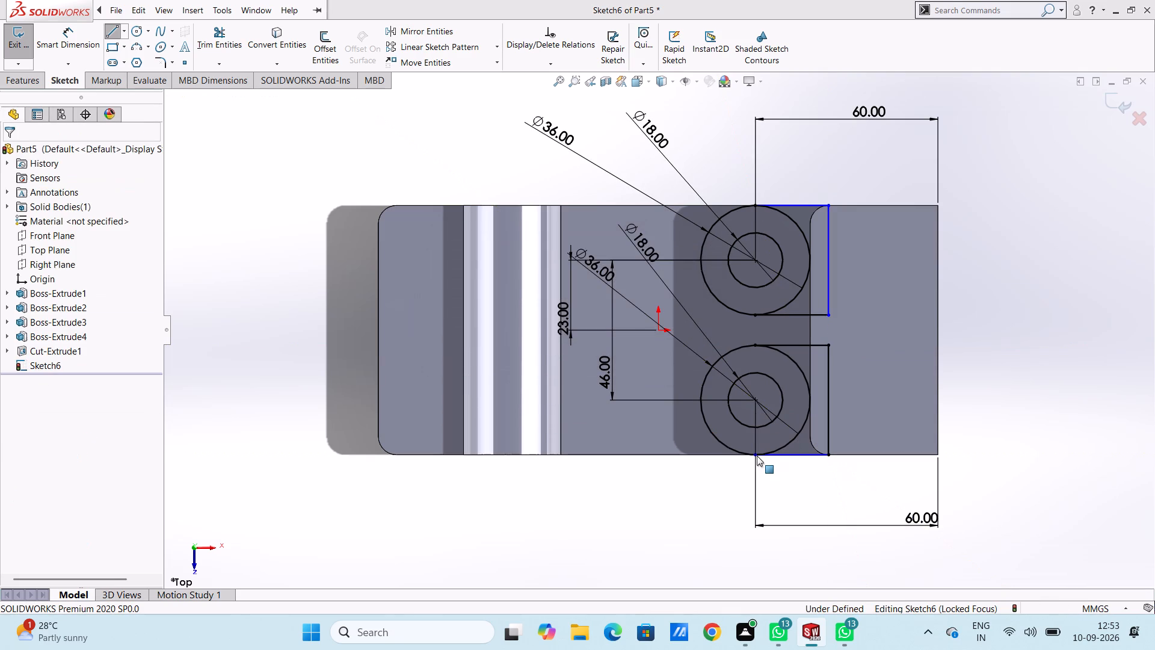
# Trim away the halves of both 36 mm circles that face the end block, leaving two U-shaped lug outlines.
pyautogui.hotkey('ctrl', '7')
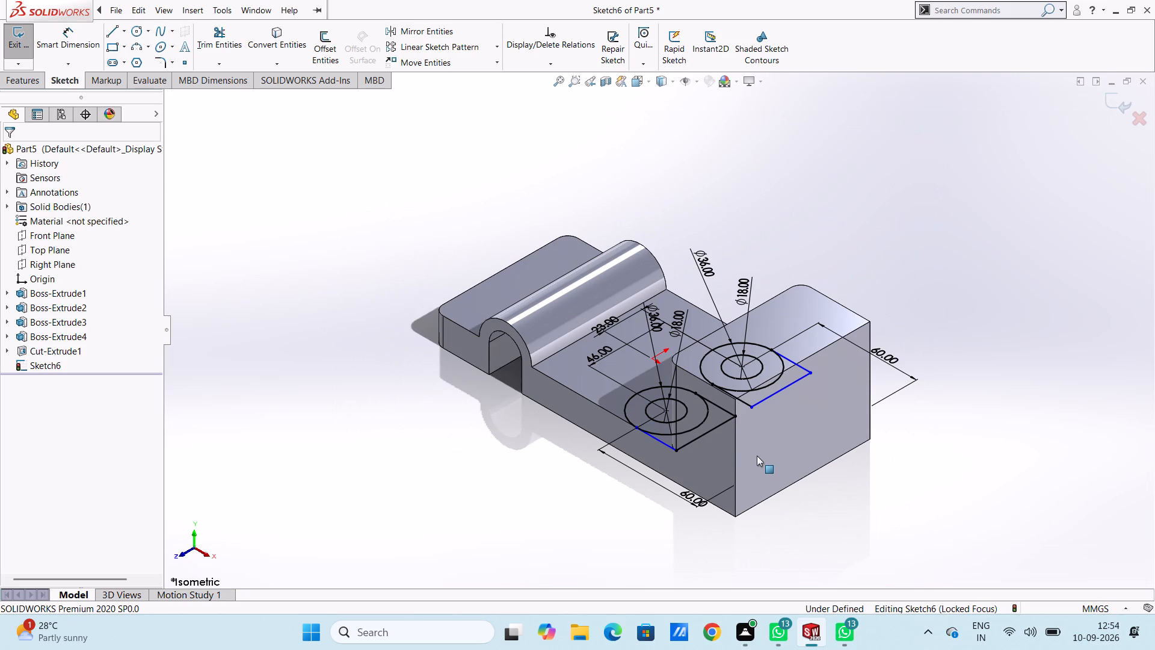
pyautogui.hotkey('ctrl', '5')
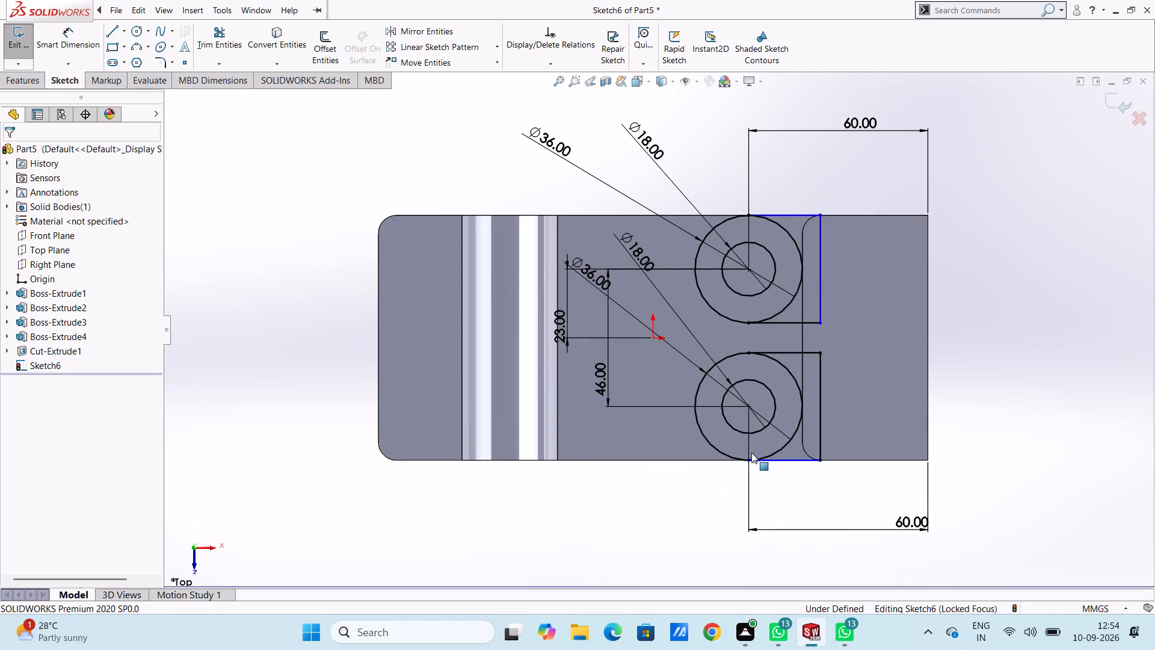
pyautogui.click(230, 33)
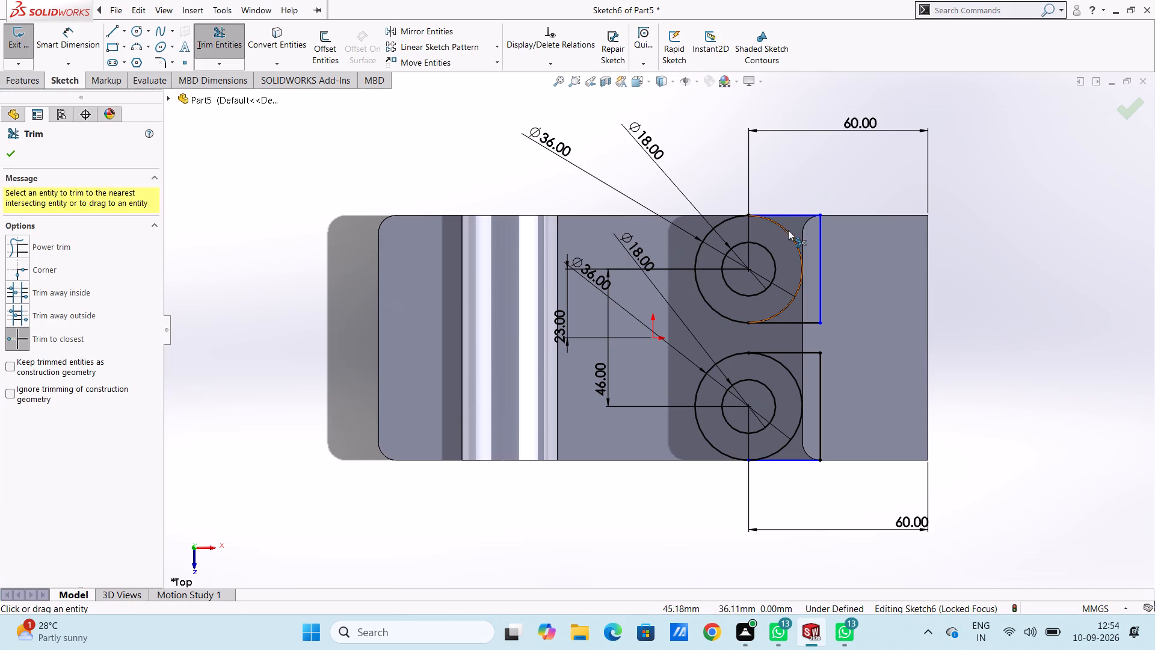
pyautogui.click(788, 230)
pyautogui.click(789, 368)
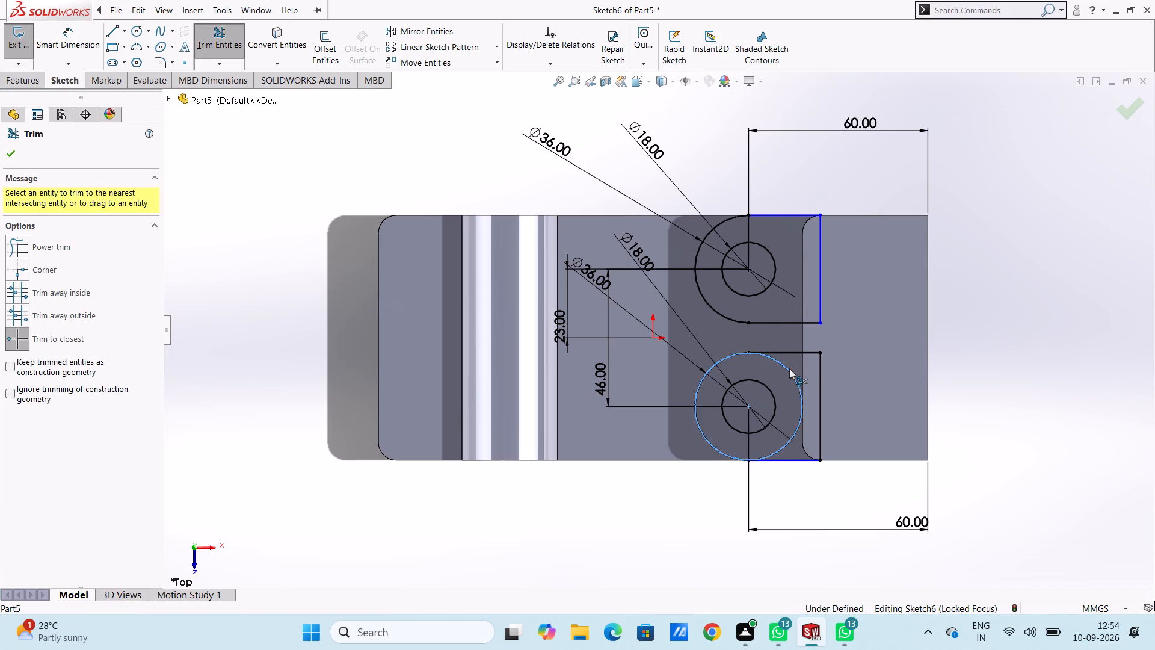
pyautogui.press('Escape')
pyautogui.press('Escape')
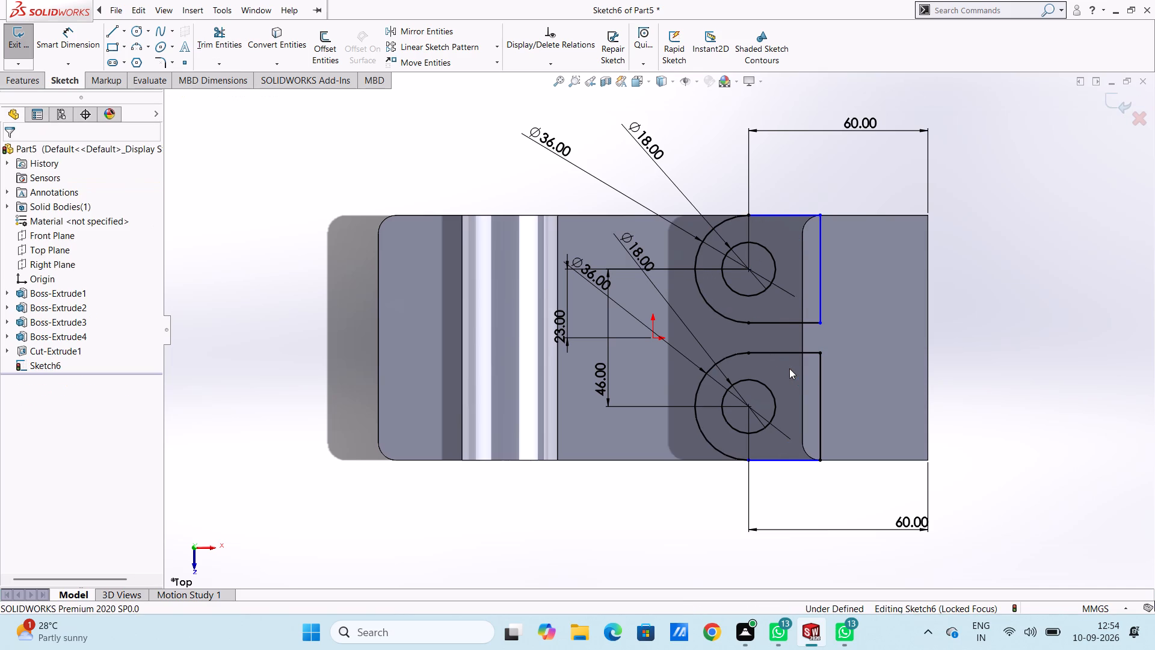
# Extrude the two lug profiles with their 18 mm holes as a blind, merged boss 39 mm high.
pyautogui.hotkey('ctrl', '7')
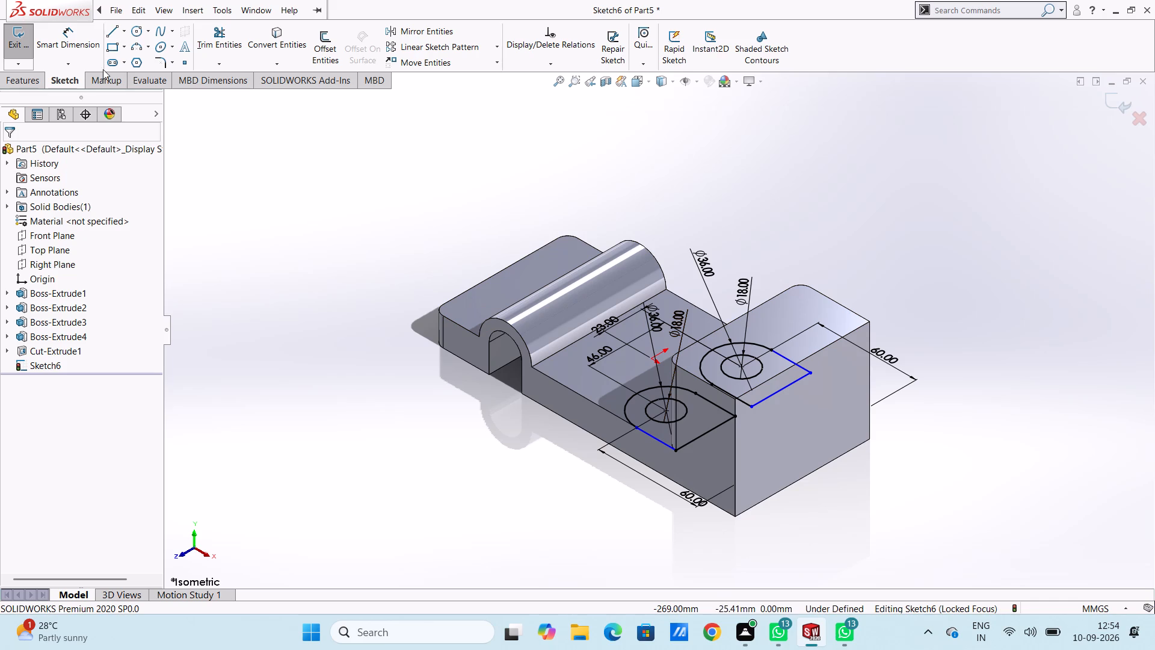
pyautogui.click(25, 82)
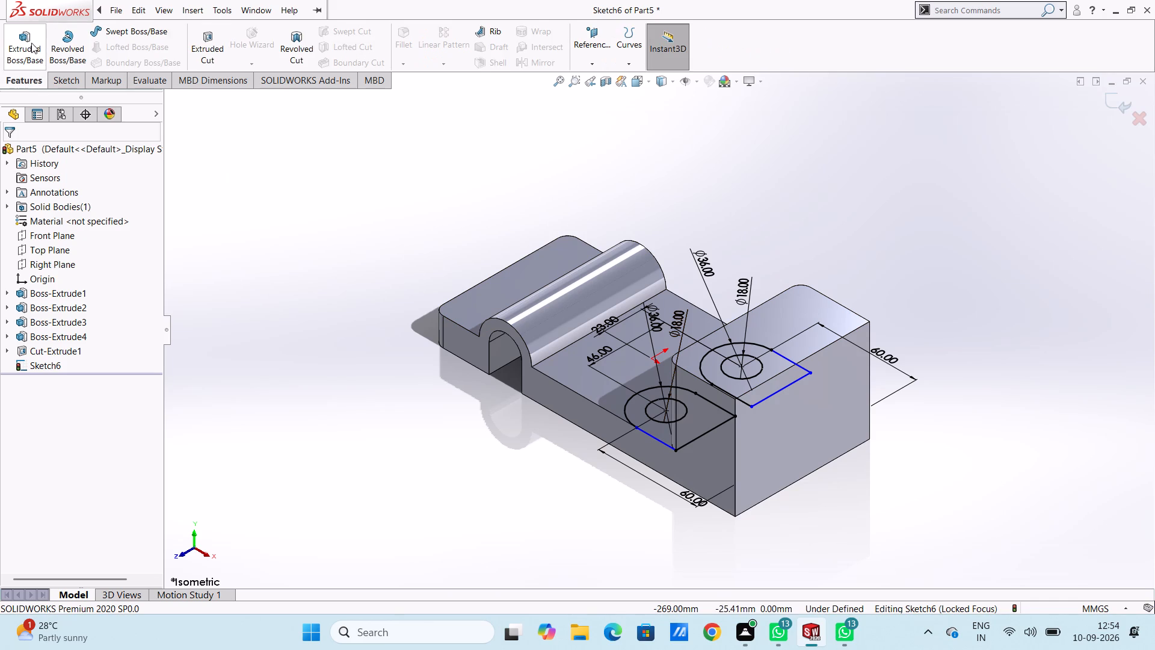
pyautogui.click(31, 42)
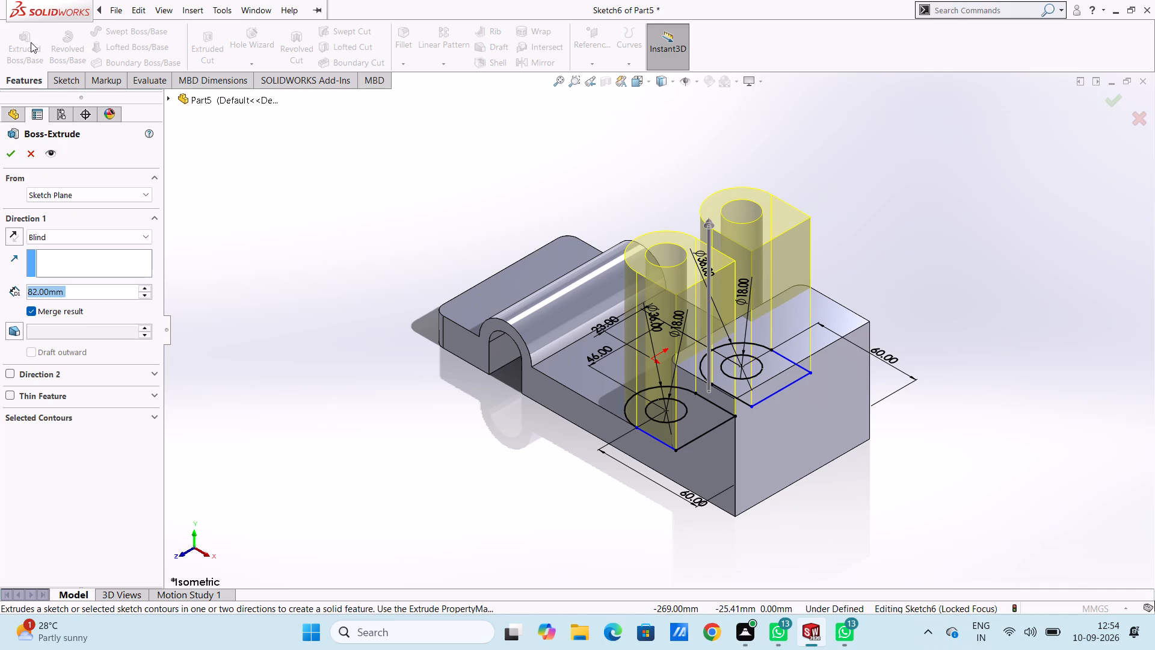
pyautogui.write('39')
pyautogui.press('Return')
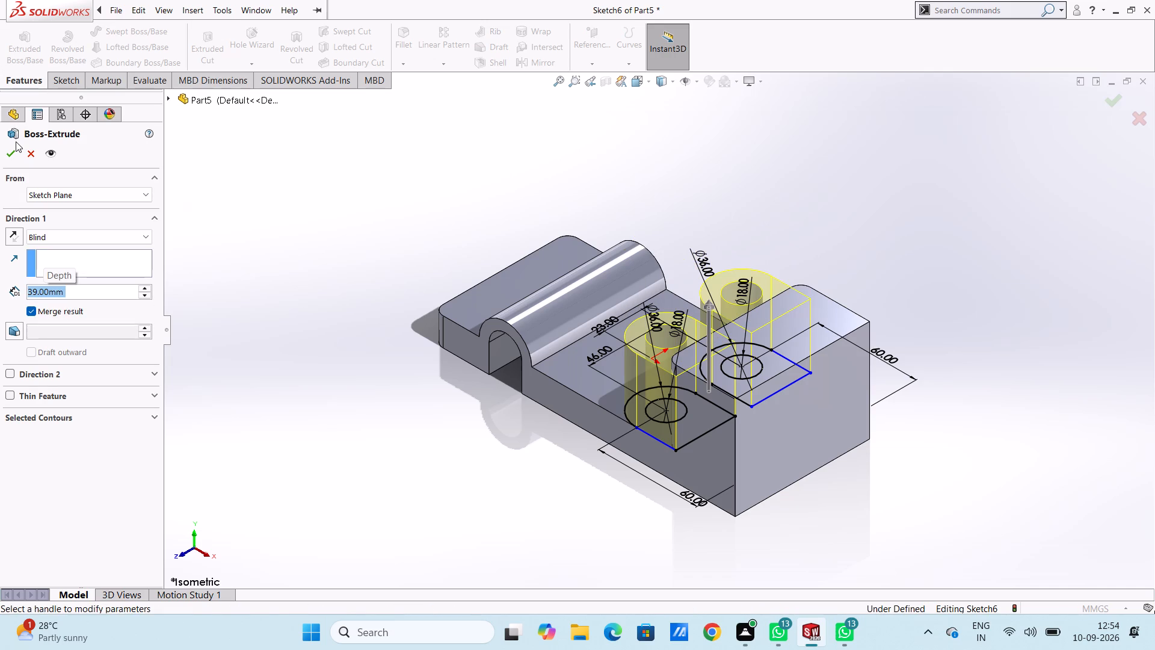
pyautogui.click(11, 161)
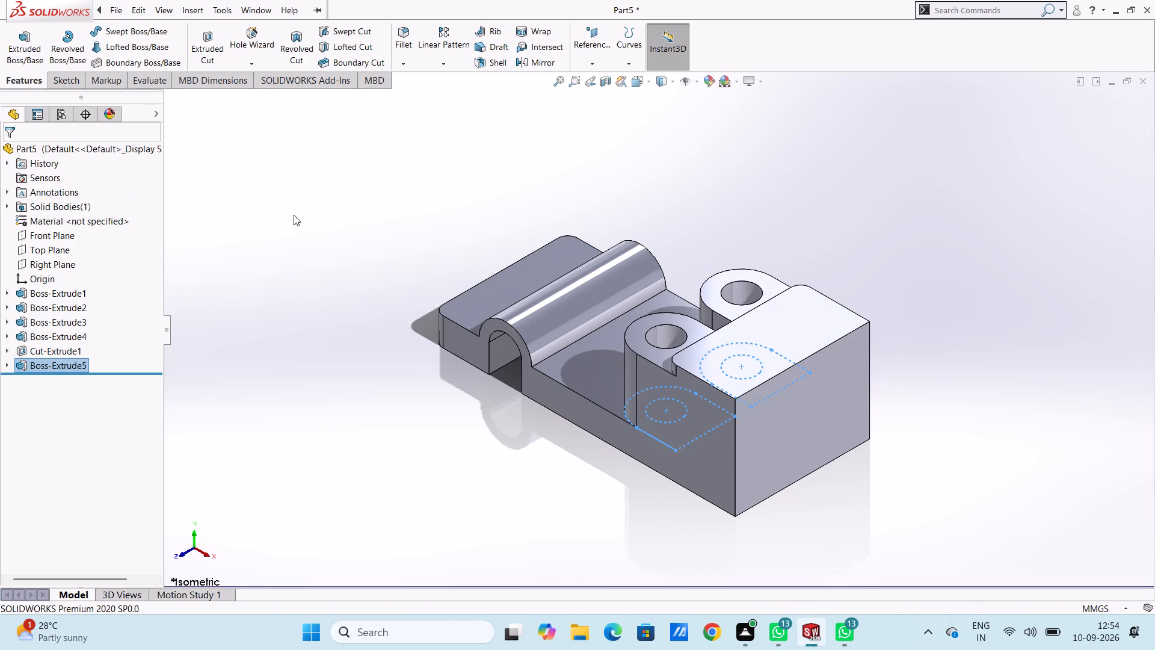
pyautogui.click(294, 215)
# Create a reference plane from the Front Plane with an offset of 0 mm.
pyautogui.hotkey('ctrl', '5')
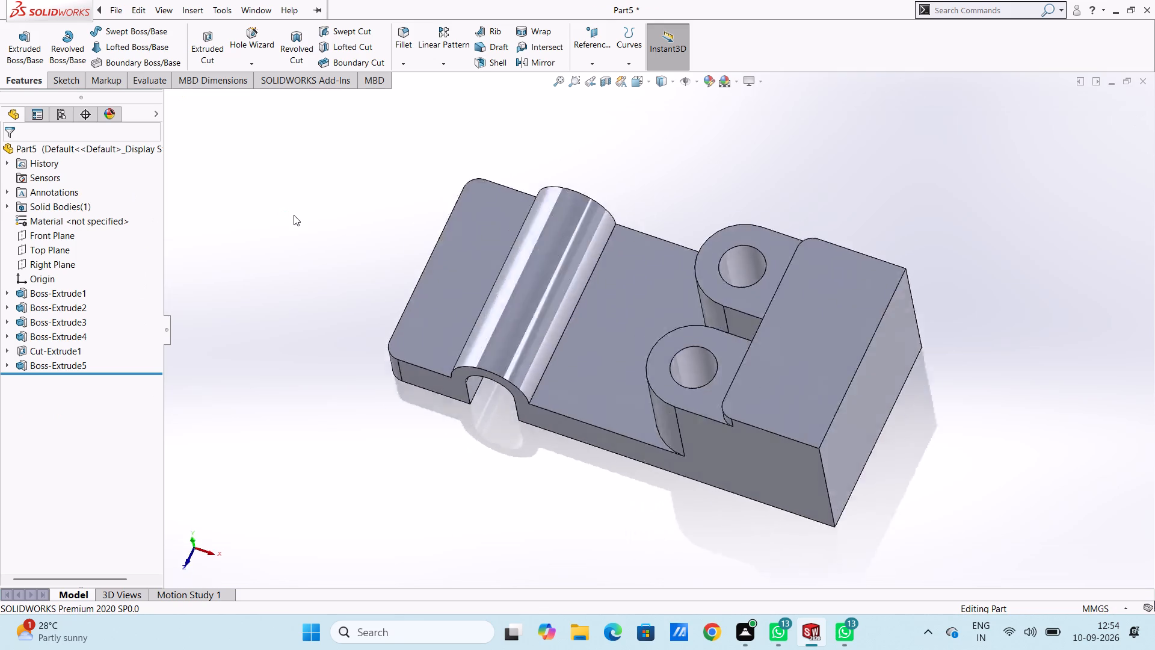
pyautogui.hotkey('ctrl', '1')
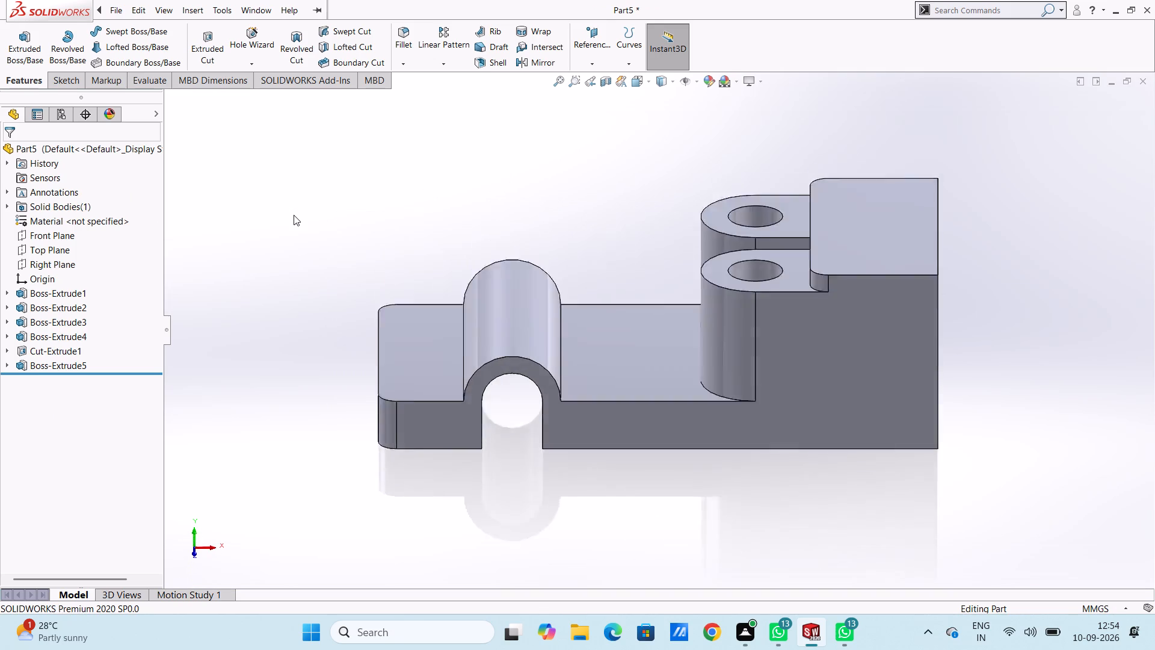
pyautogui.hotkey('ctrl', '5')
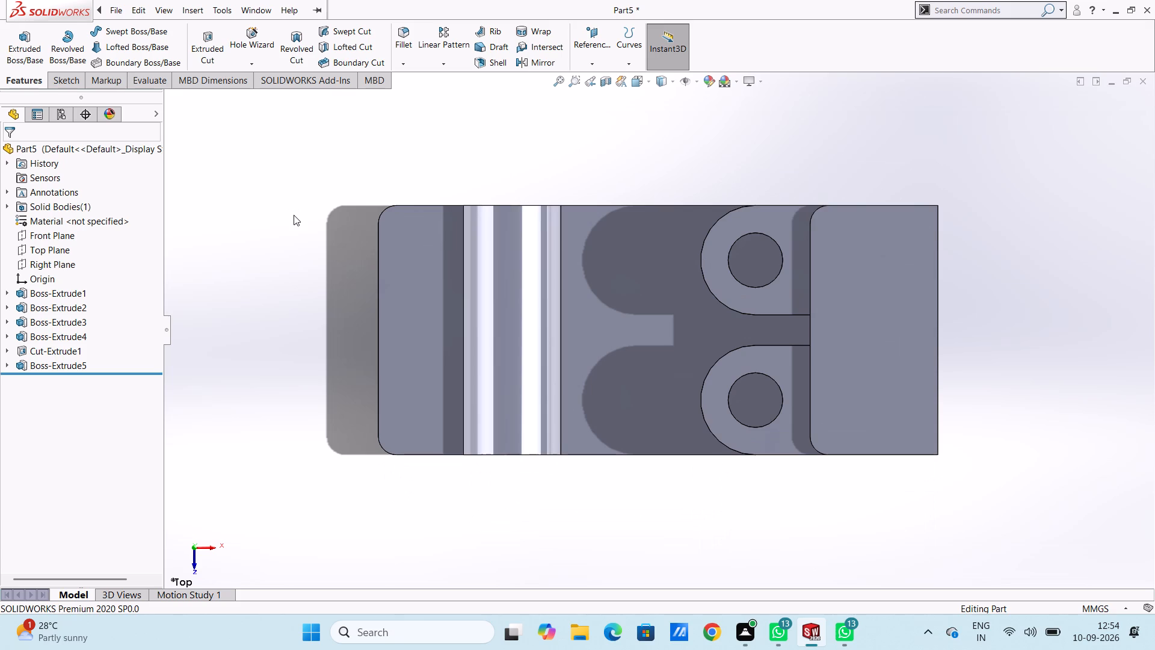
pyautogui.hotkey('ctrl', '1')
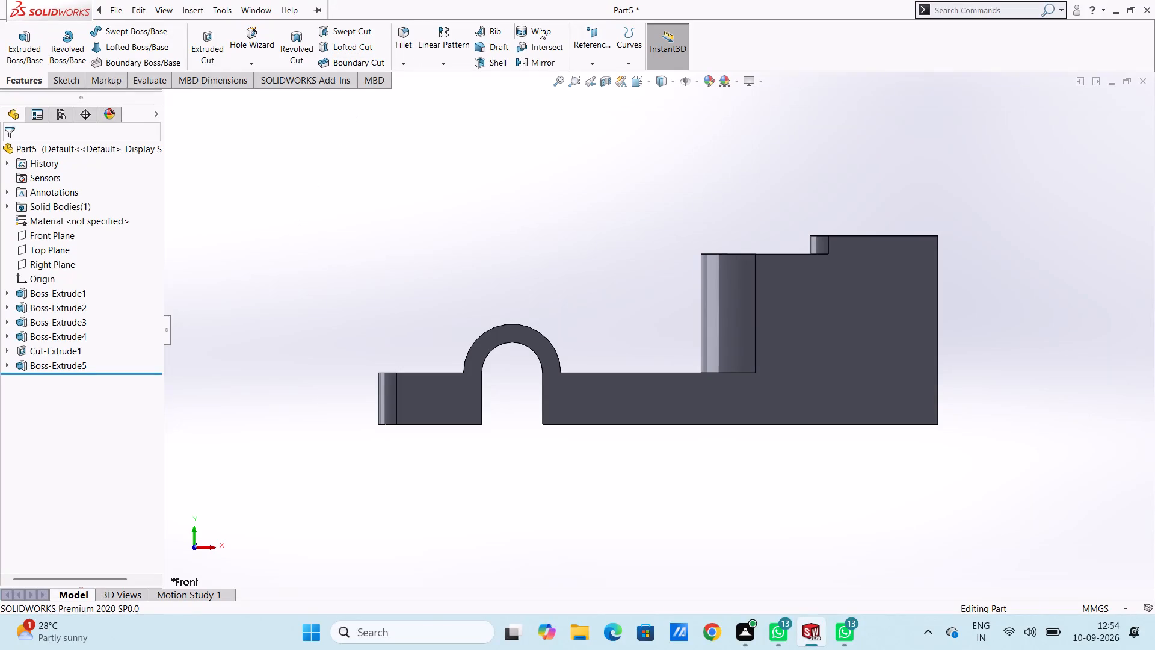
pyautogui.click(594, 30)
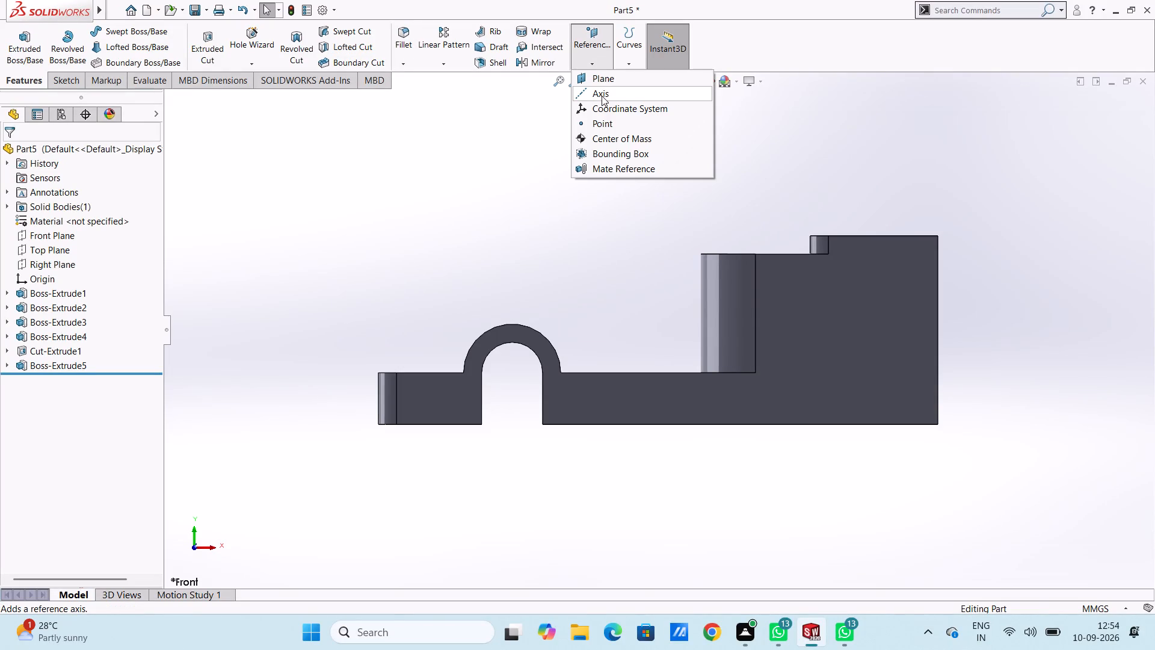
pyautogui.click(602, 76)
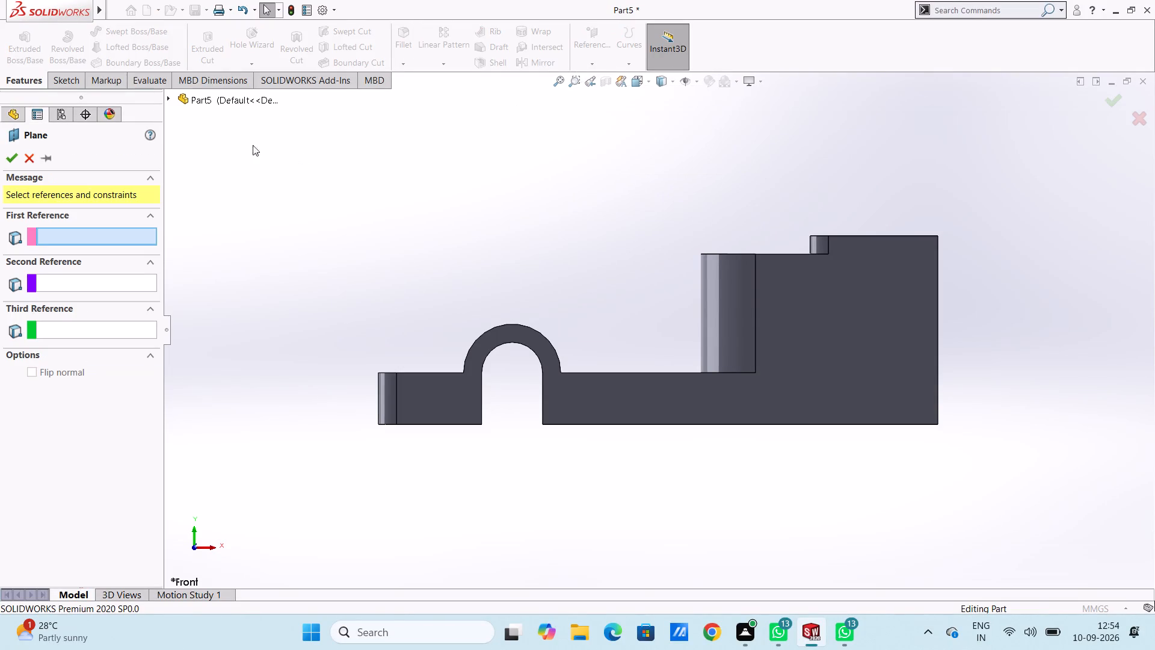
pyautogui.click(183, 104)
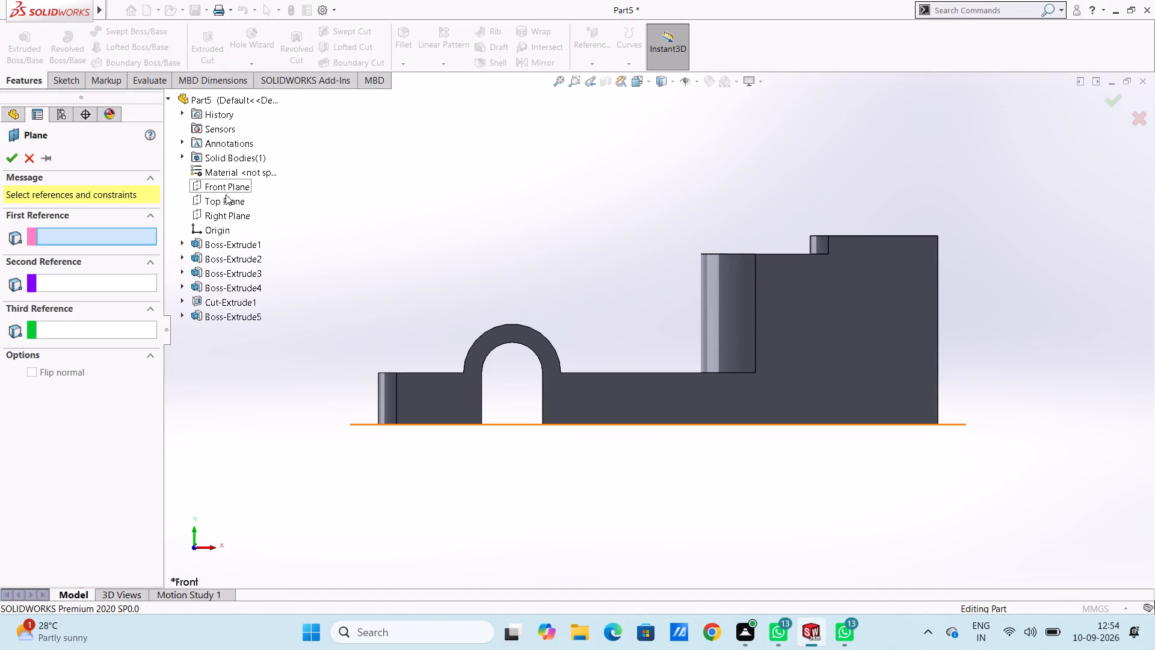
pyautogui.click(227, 189)
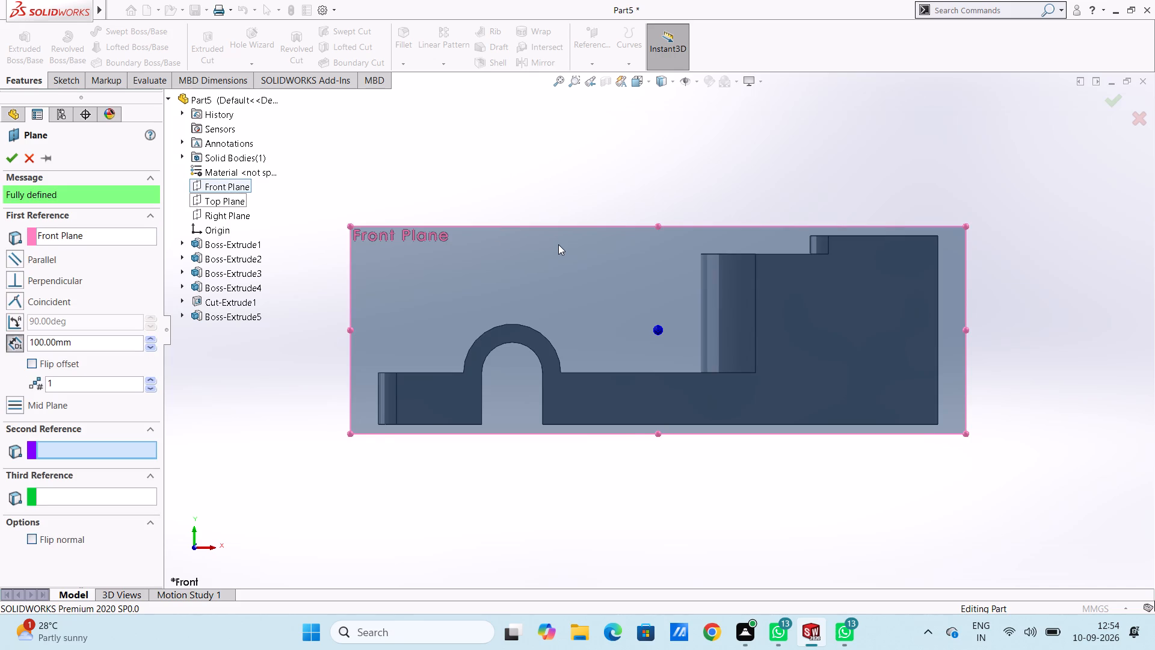
pyautogui.doubleClick(130, 342)
pyautogui.press('0')
pyautogui.press('Return')
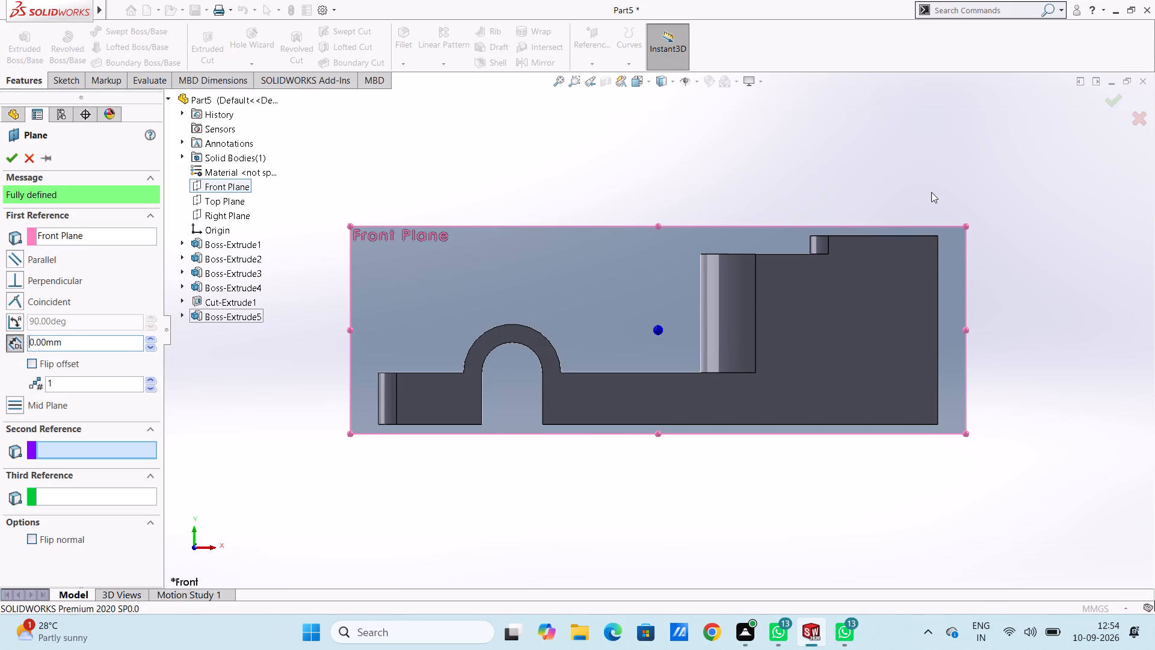
pyautogui.rightClick(1033, 188)
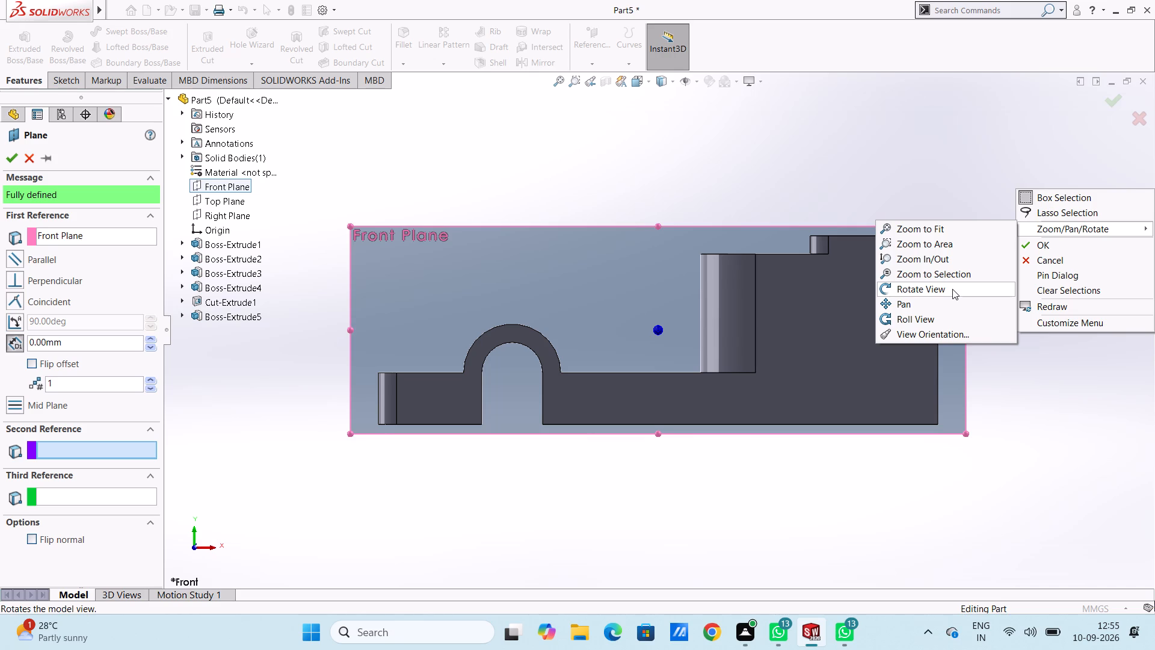
pyautogui.click(952, 289)
pyautogui.moveTo(1033, 203); pyautogui.dragTo(1018, 329)
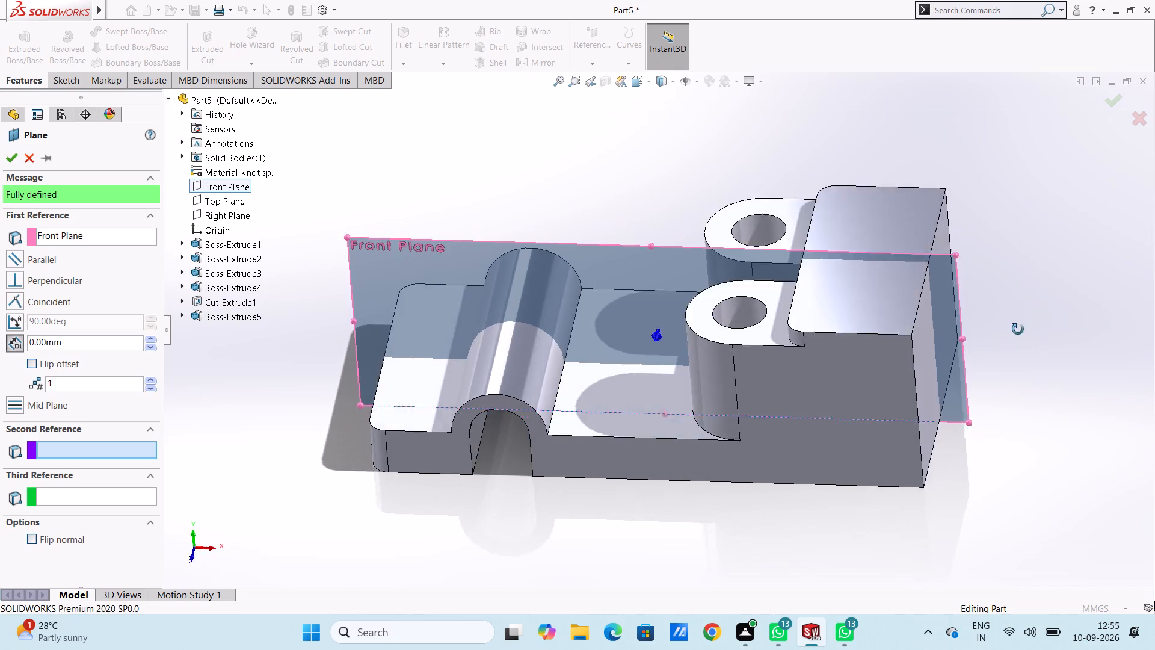
pyautogui.moveTo(1018, 329); pyautogui.dragTo(1028, 360)
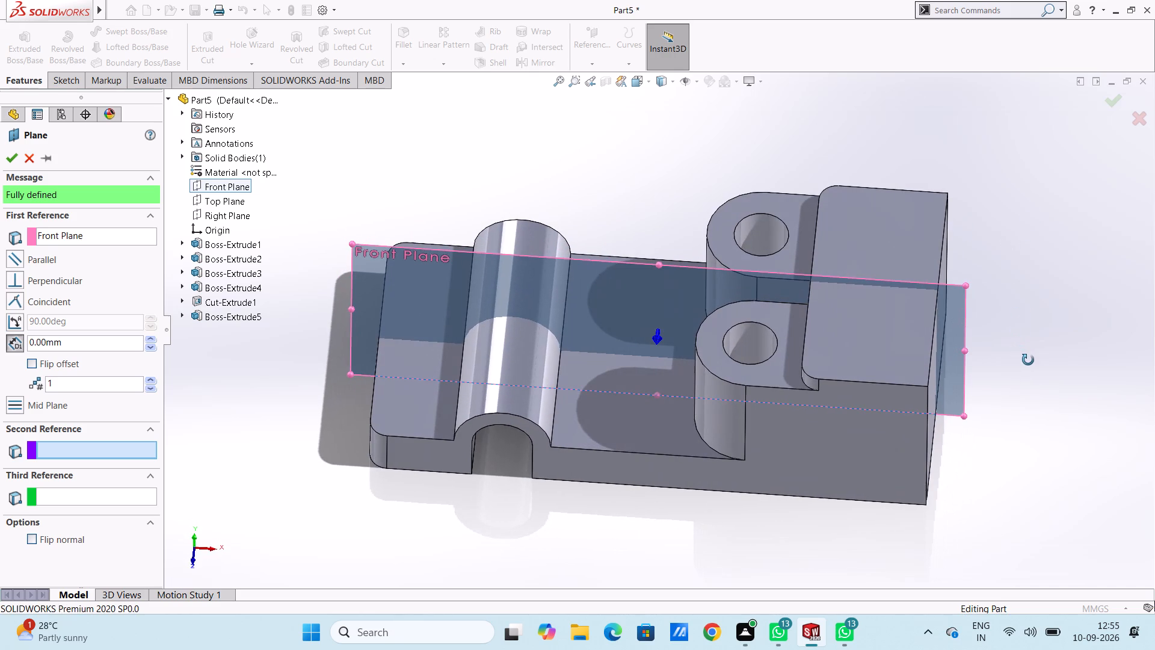
pyautogui.press('Escape')
pyautogui.click(10, 155)
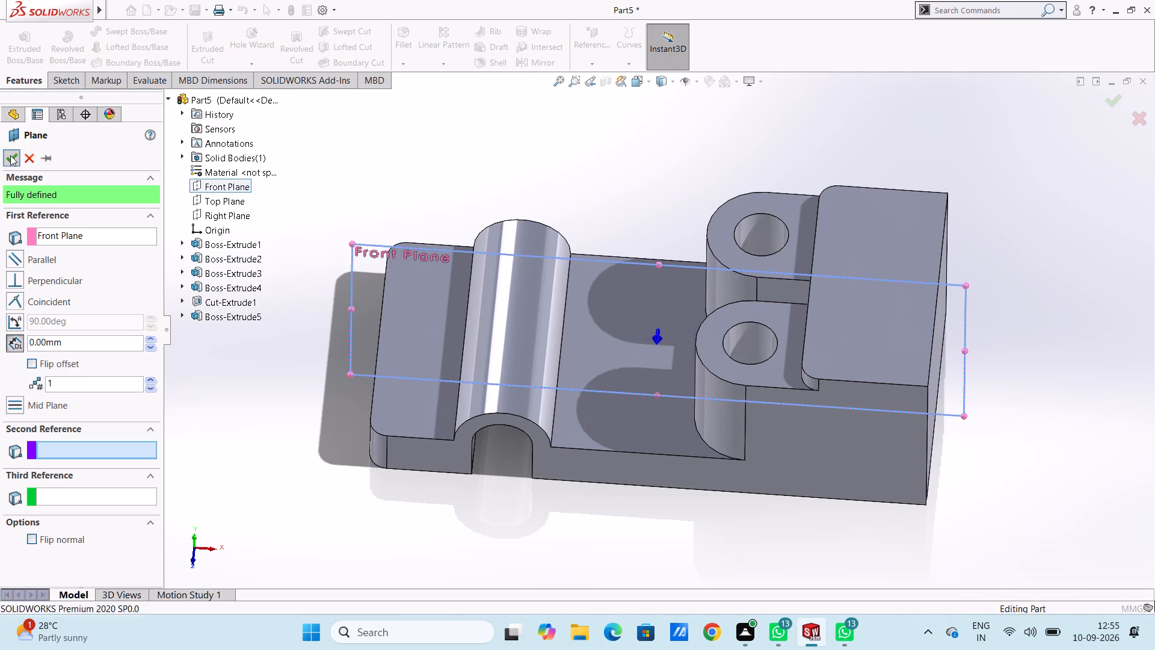
pyautogui.click(381, 217)
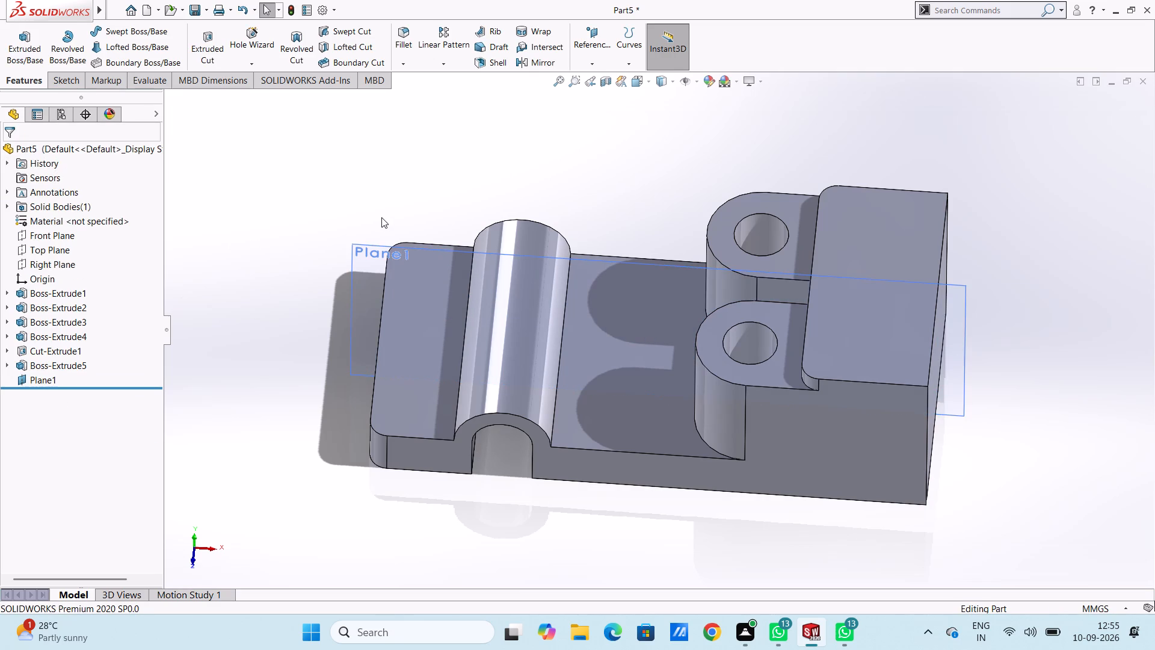
# Start a sketch on Plane1 and draw a circle of 35 mm radius centred on the hollow rib's arc centre.
pyautogui.hotkey('ctrl', '7')
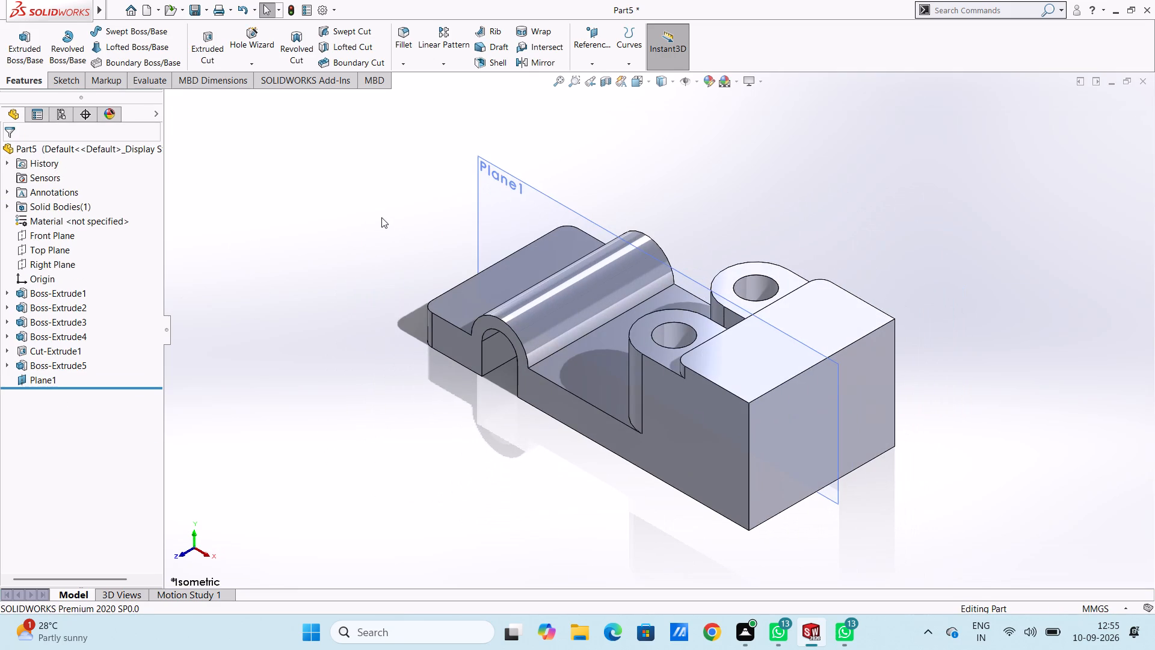
pyautogui.hotkey('ctrl', '5')
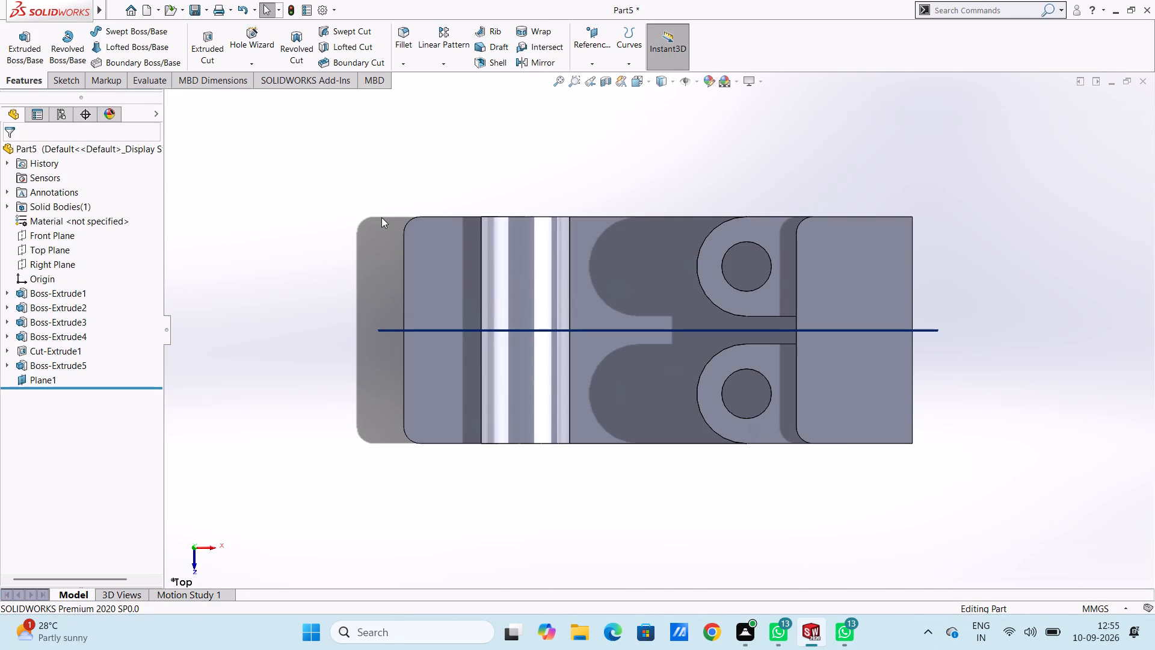
pyautogui.hotkey('ctrl', '1')
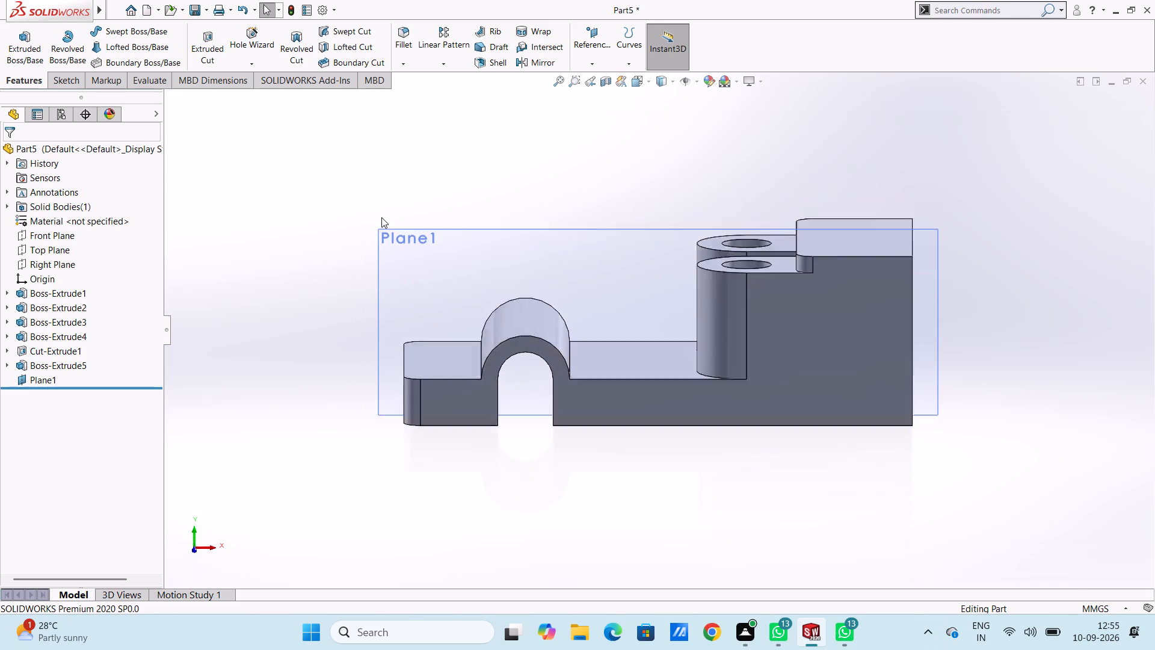
pyautogui.click(451, 279)
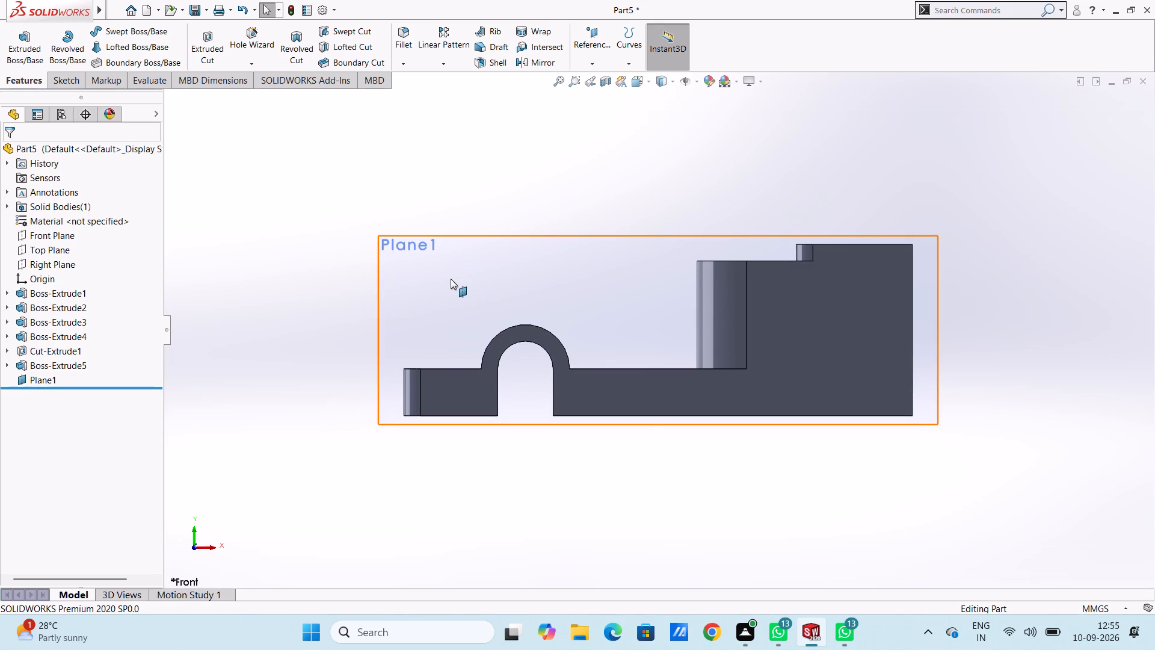
pyautogui.click(503, 242)
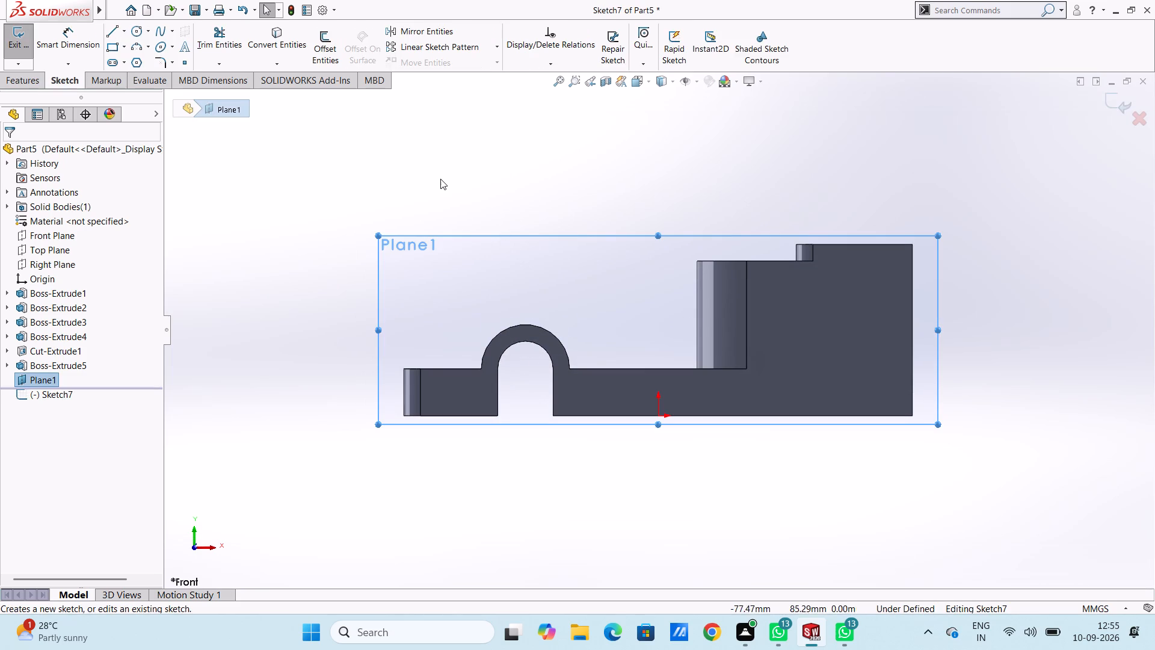
pyautogui.click(440, 179)
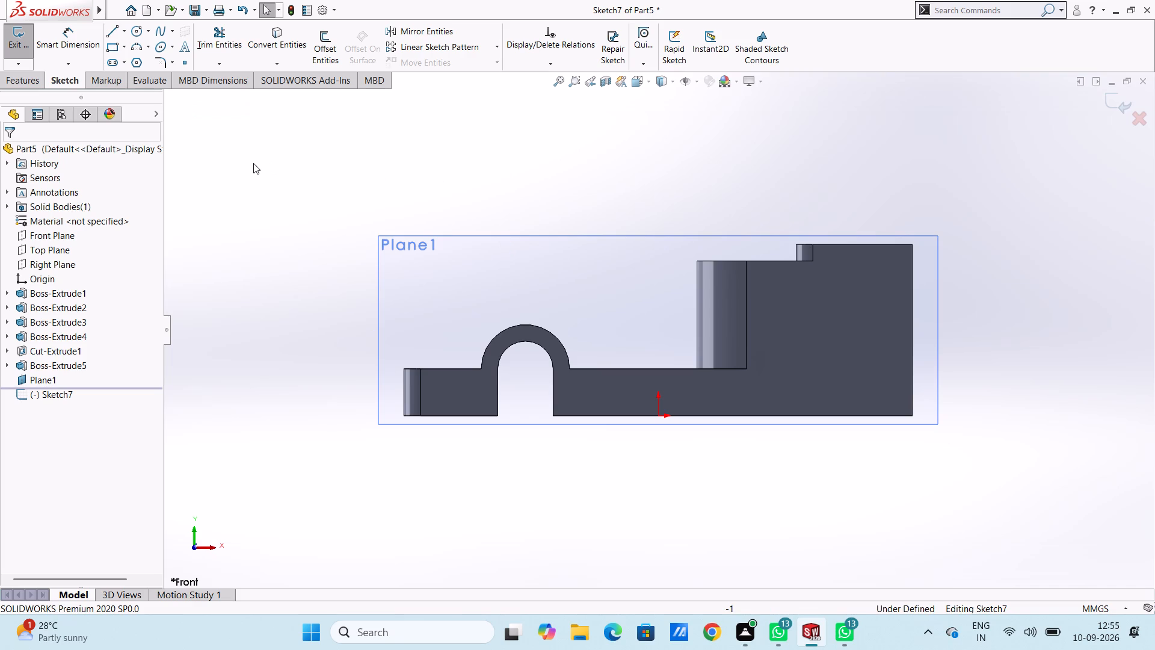
pyautogui.click(140, 33)
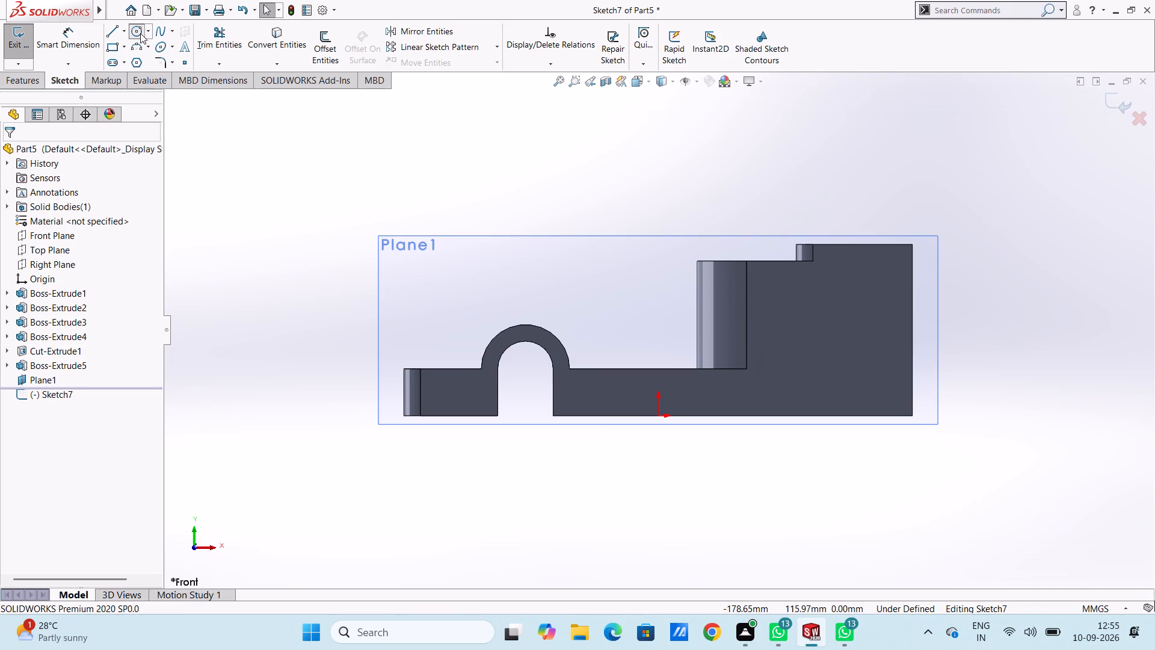
pyautogui.click(526, 369)
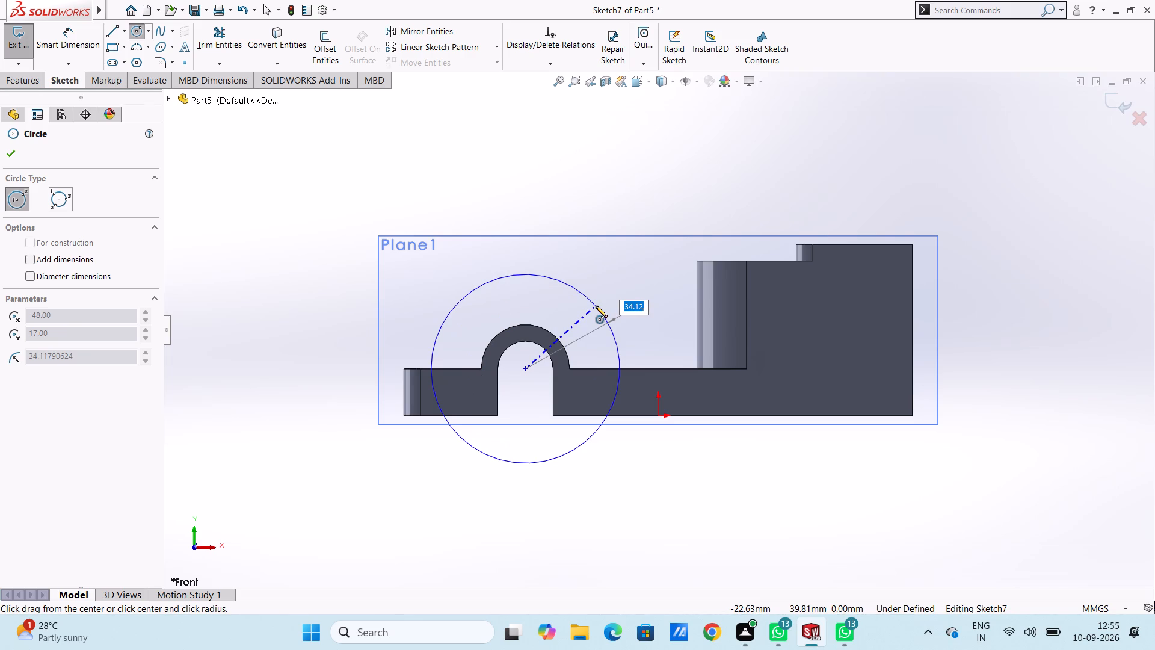
pyautogui.write('35')
pyautogui.press('Return')
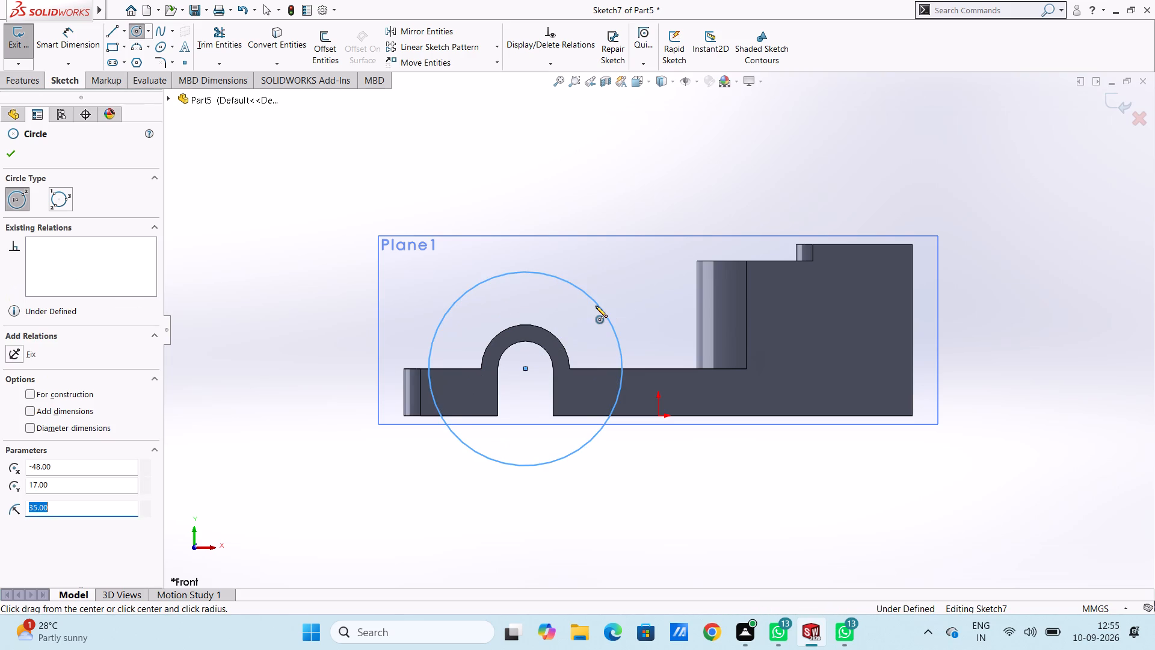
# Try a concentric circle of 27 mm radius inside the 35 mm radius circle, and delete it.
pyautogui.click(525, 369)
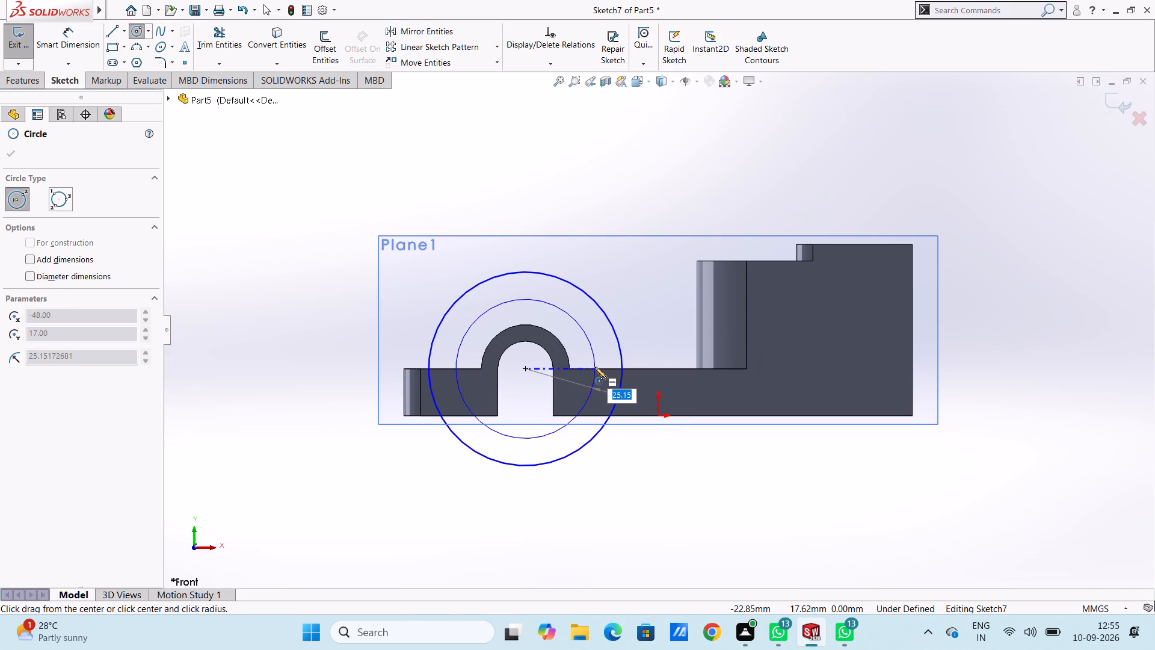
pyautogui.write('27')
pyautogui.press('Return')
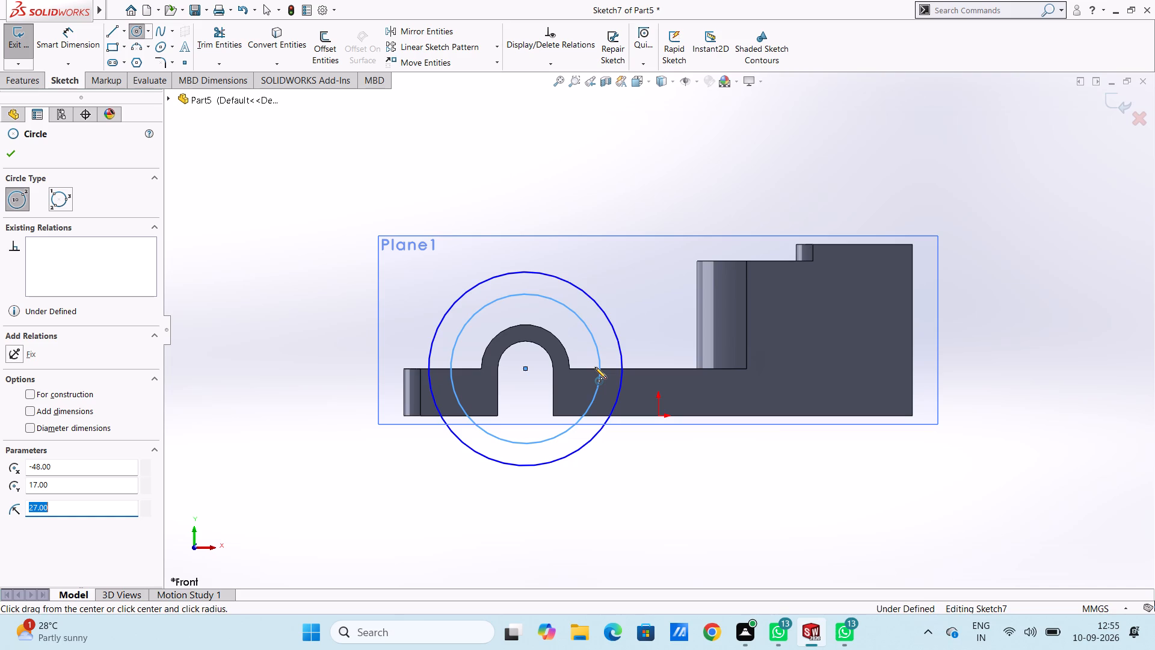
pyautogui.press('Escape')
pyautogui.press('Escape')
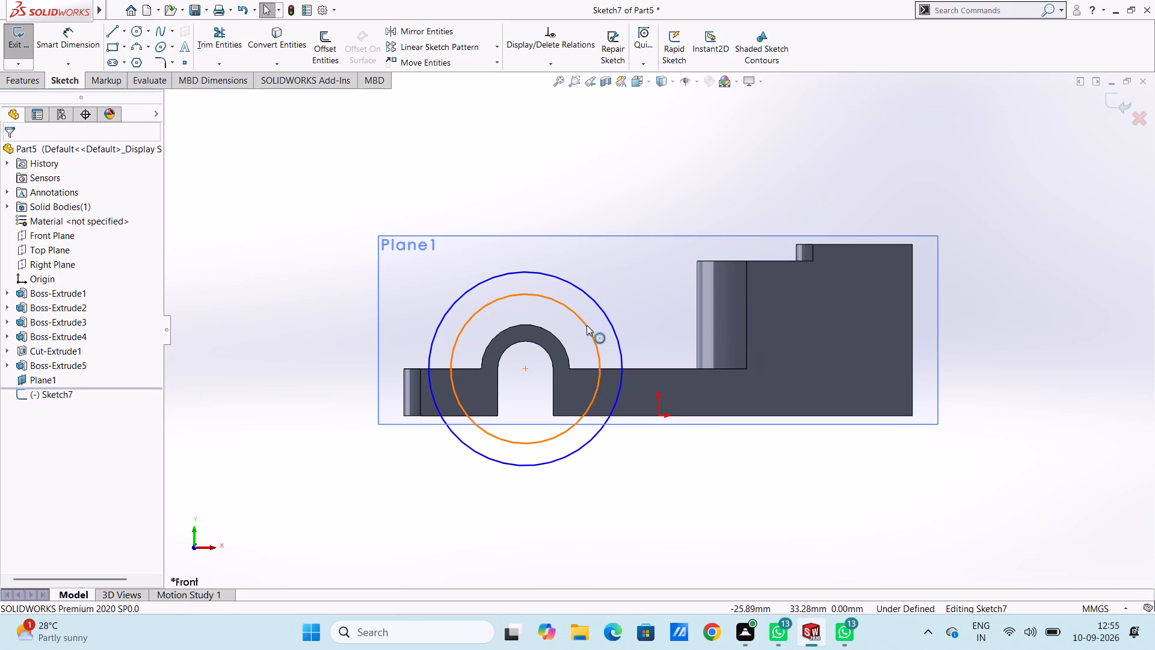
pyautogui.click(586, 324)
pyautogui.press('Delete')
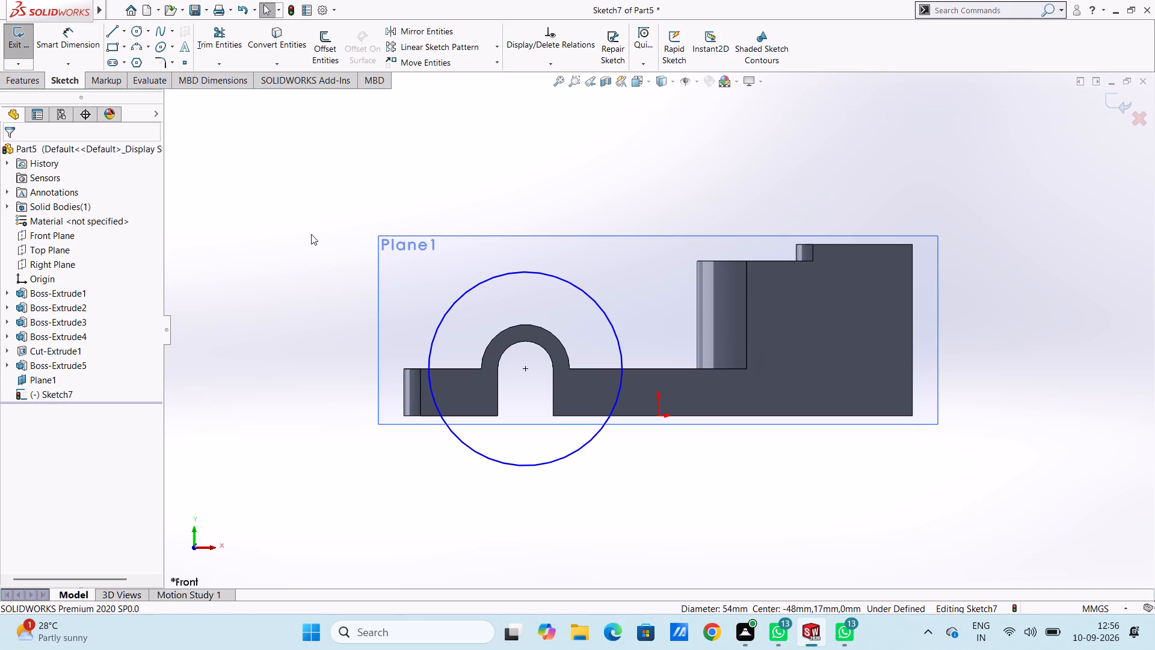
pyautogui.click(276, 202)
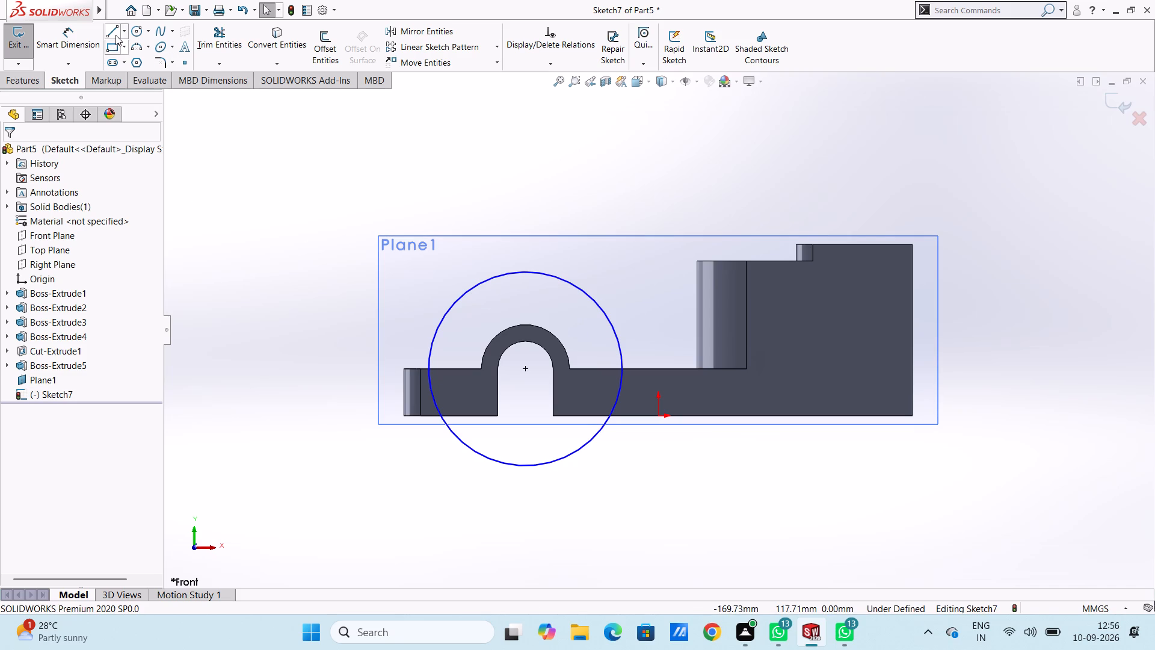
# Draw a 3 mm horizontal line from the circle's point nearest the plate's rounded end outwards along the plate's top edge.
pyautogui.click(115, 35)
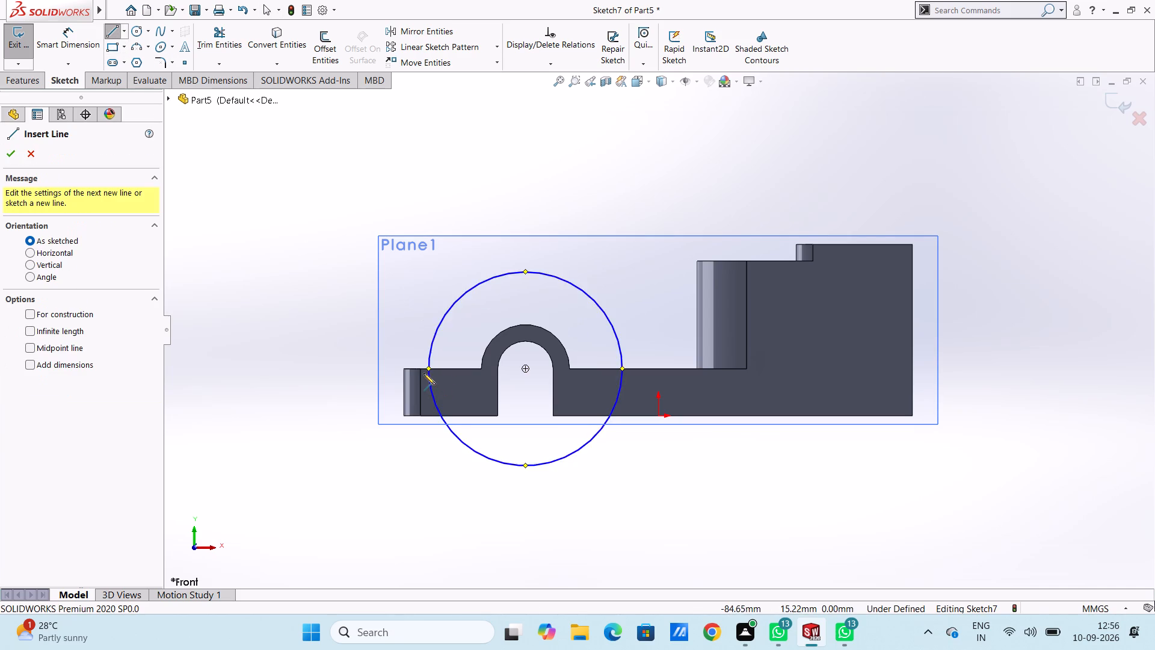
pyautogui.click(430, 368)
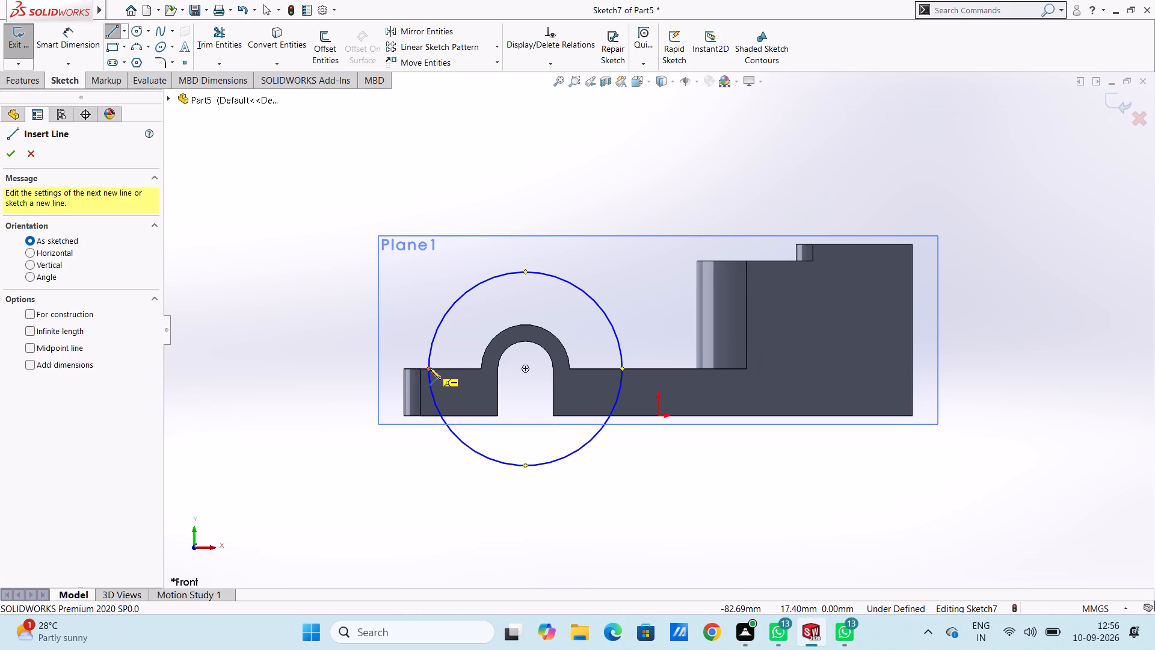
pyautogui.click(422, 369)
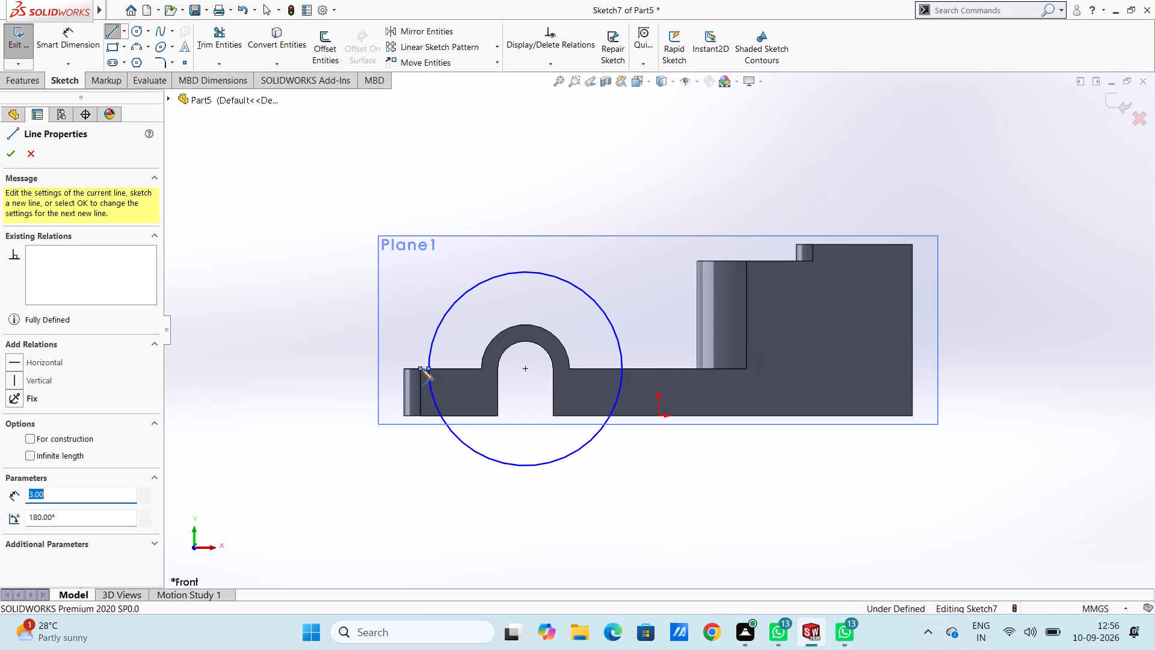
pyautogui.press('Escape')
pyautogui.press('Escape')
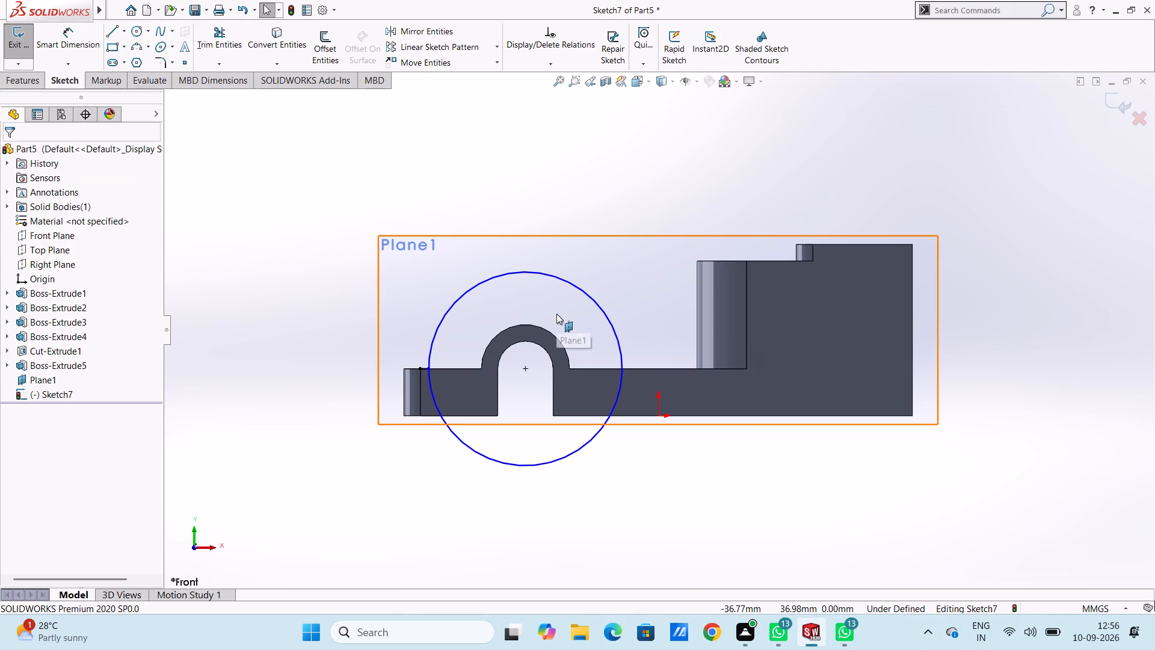
# Draw a horizontal line along the plate's top edge from the circle's rounded-end side to the near foot of the rib.
pyautogui.press('l')
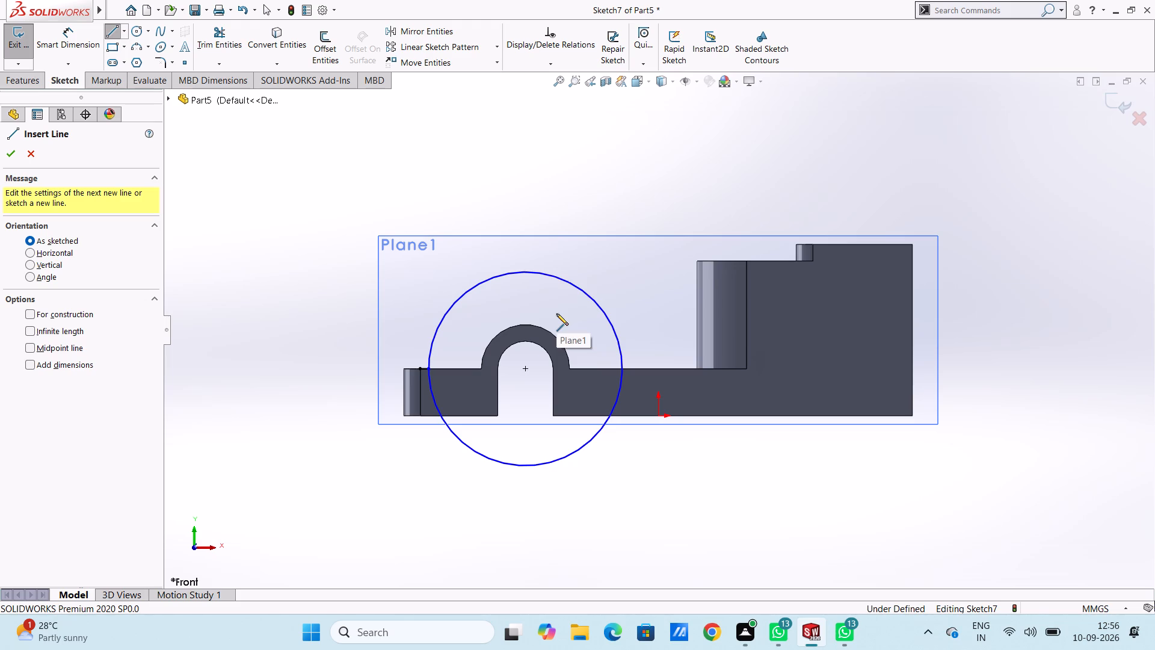
pyautogui.click(428, 368)
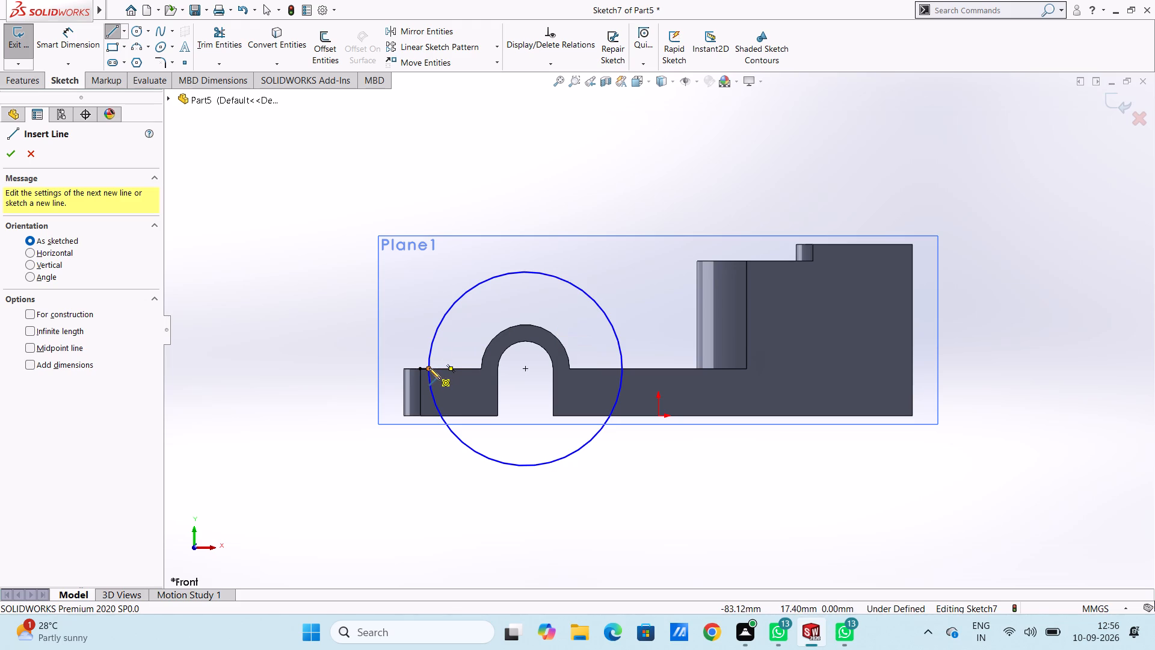
pyautogui.click(482, 365)
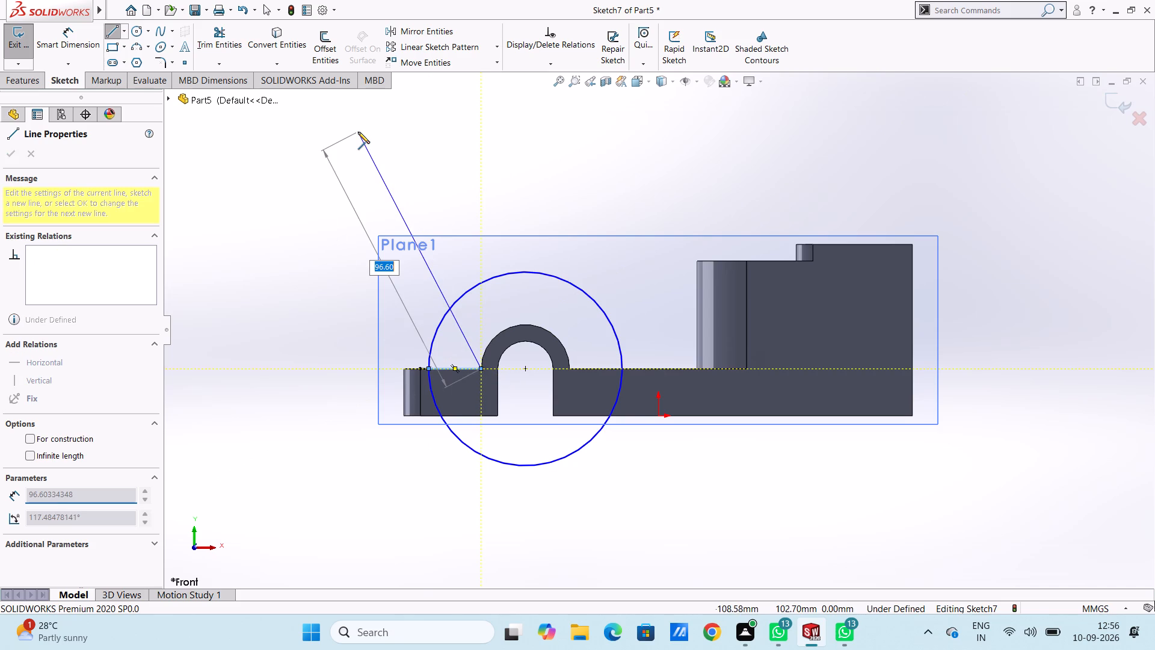
pyautogui.press('Escape')
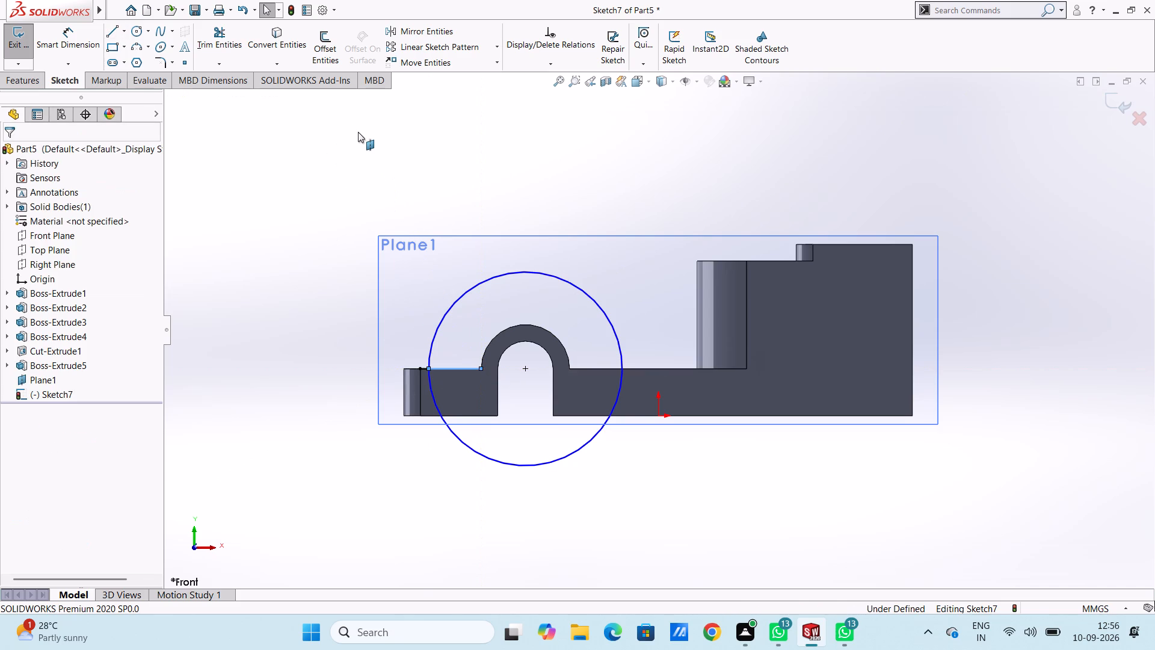
# Draw a three-point arc of 16 mm radius along the rib's outer edge, joining its two feet.
pyautogui.click(132, 52)
pyautogui.click(482, 369)
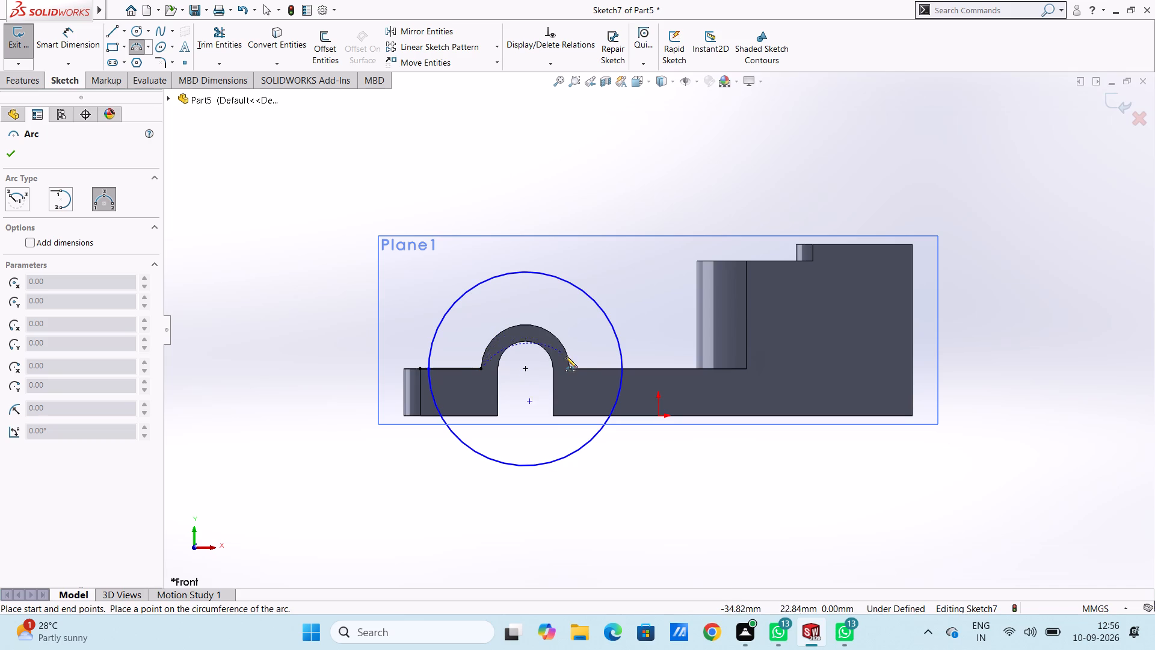
pyautogui.click(569, 368)
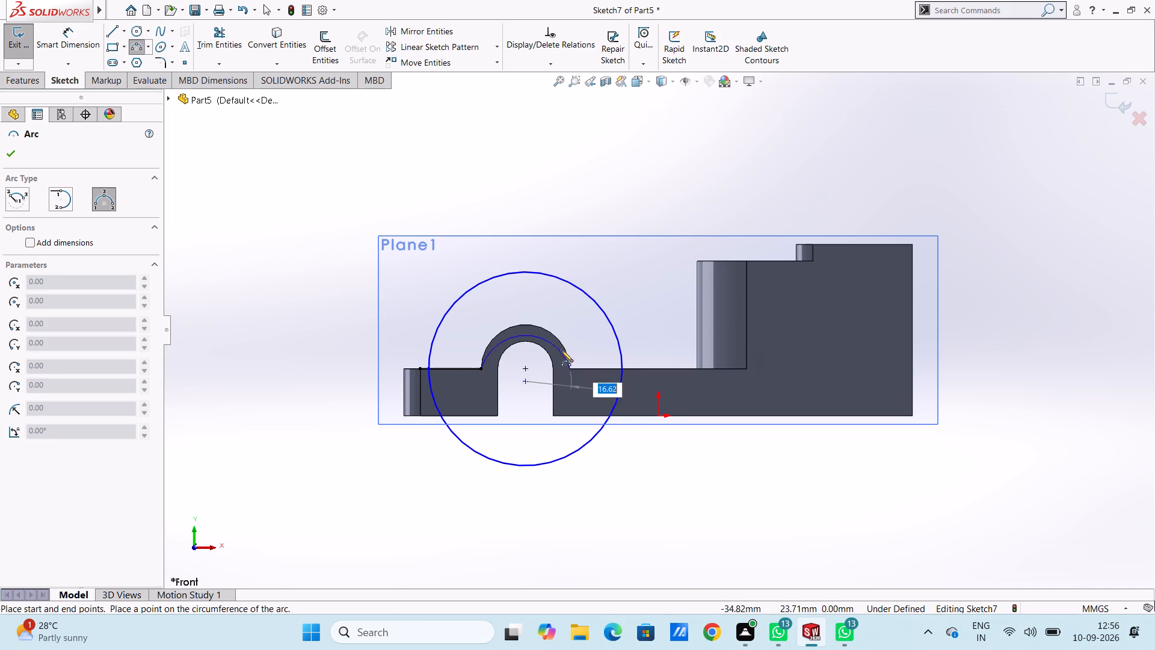
pyautogui.press('Return')
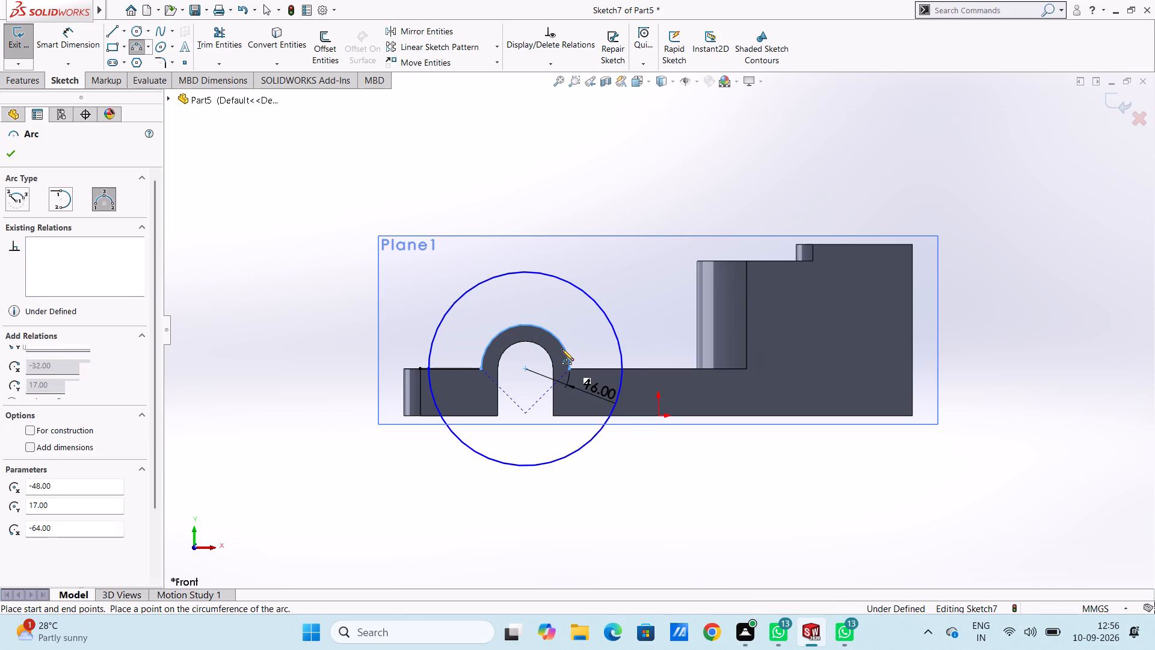
pyautogui.press('Escape')
# Draw a horizontal line from the rib's foot on the lug side along the plate's top edge to the 35 mm radius circle.
pyautogui.press('l')
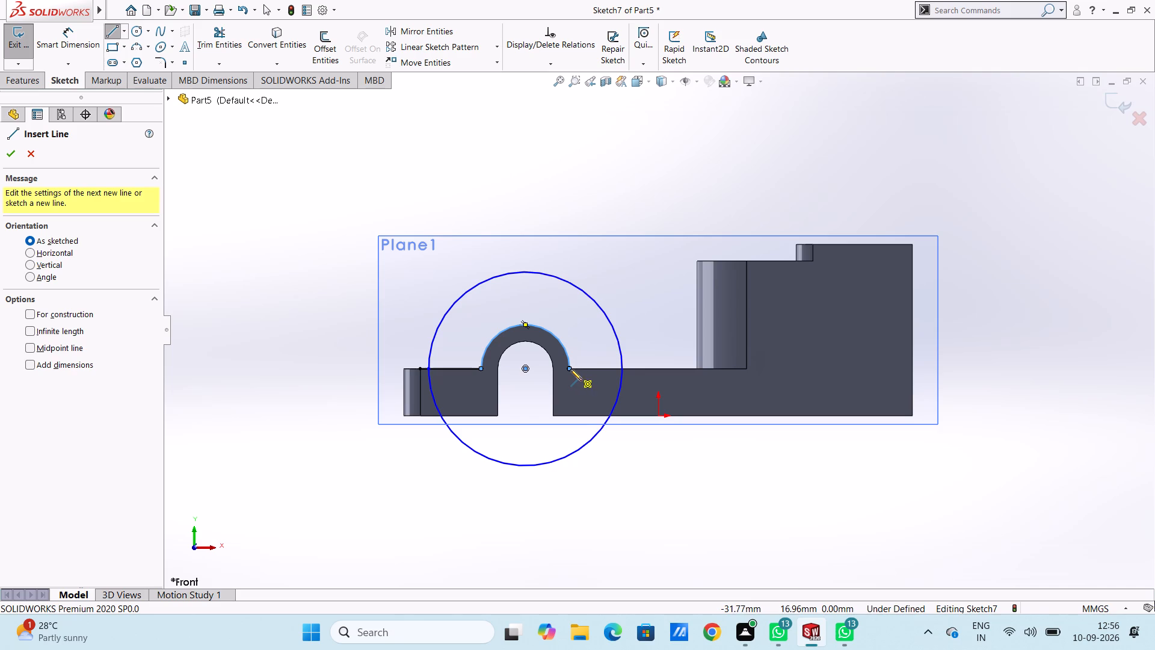
pyautogui.click(570, 368)
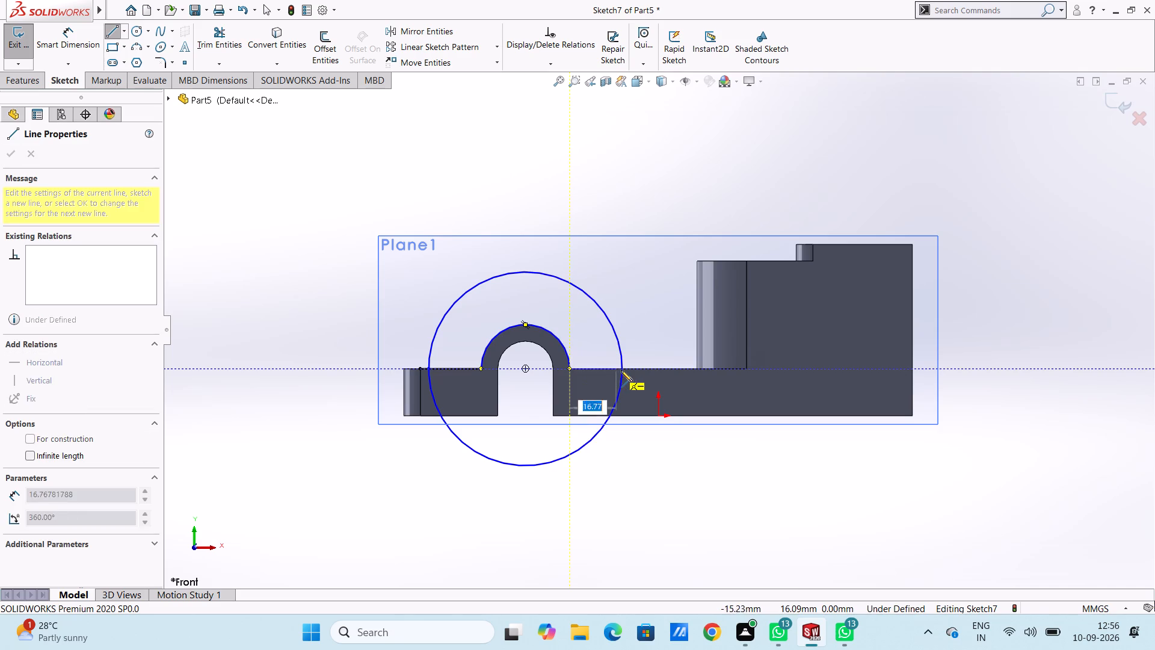
pyautogui.click(623, 371)
pyautogui.press('Escape')
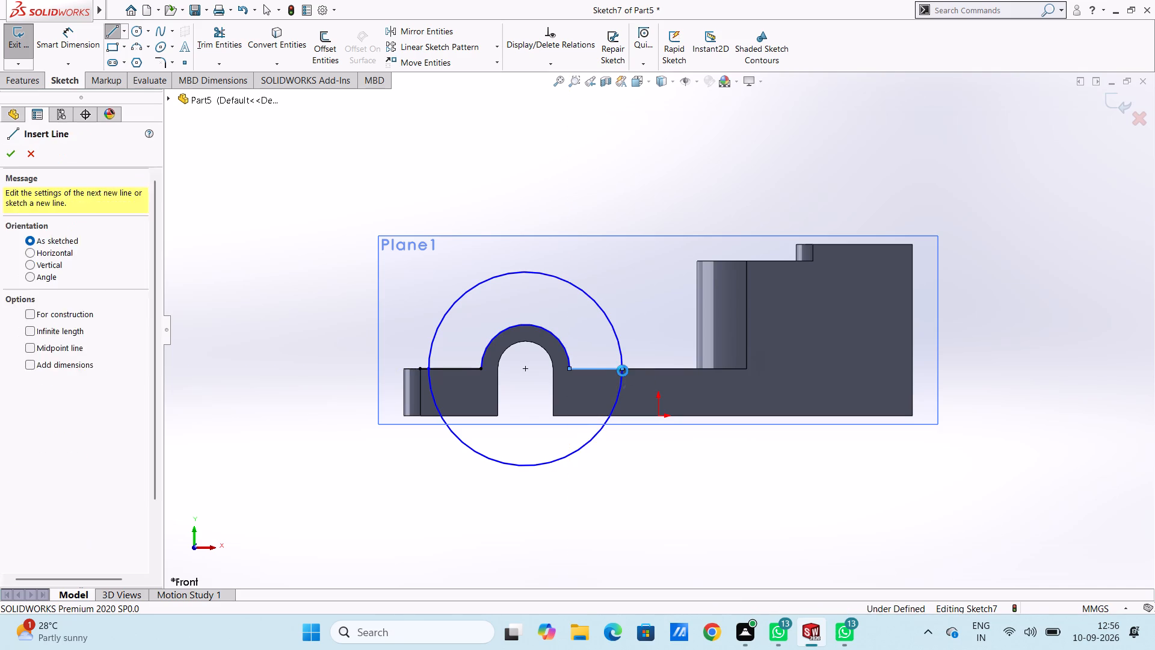
pyautogui.press('Escape')
pyautogui.press('Escape')
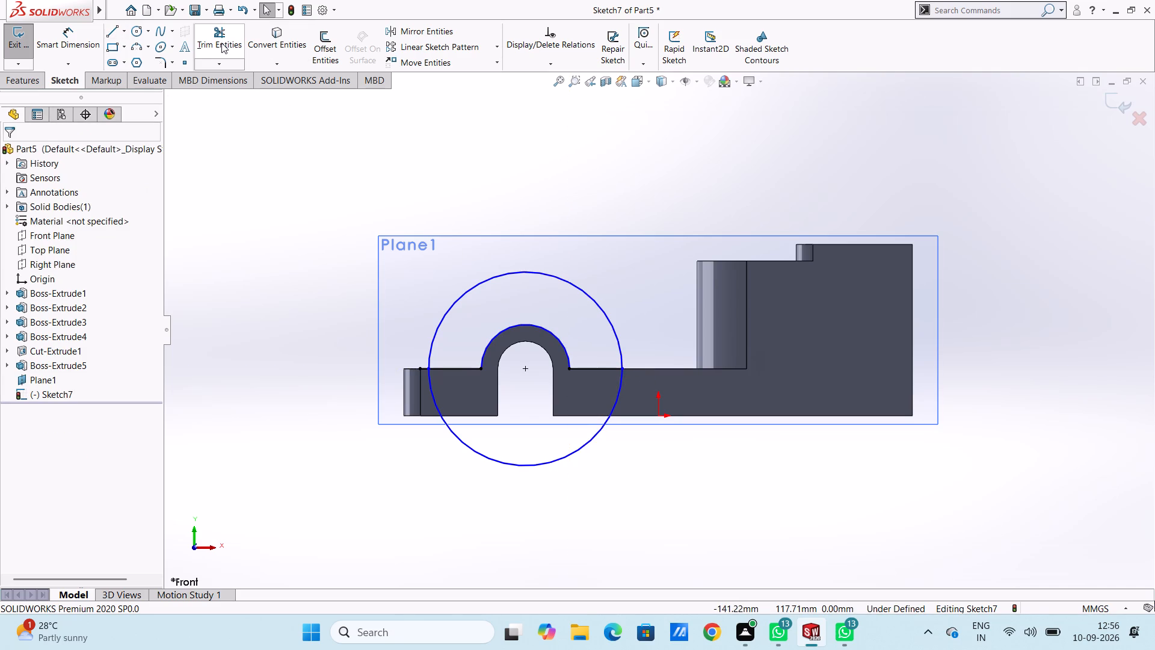
# Trim away the half of the 35 mm radius circle below the plate's top edge.
pyautogui.click(221, 43)
pyautogui.click(461, 442)
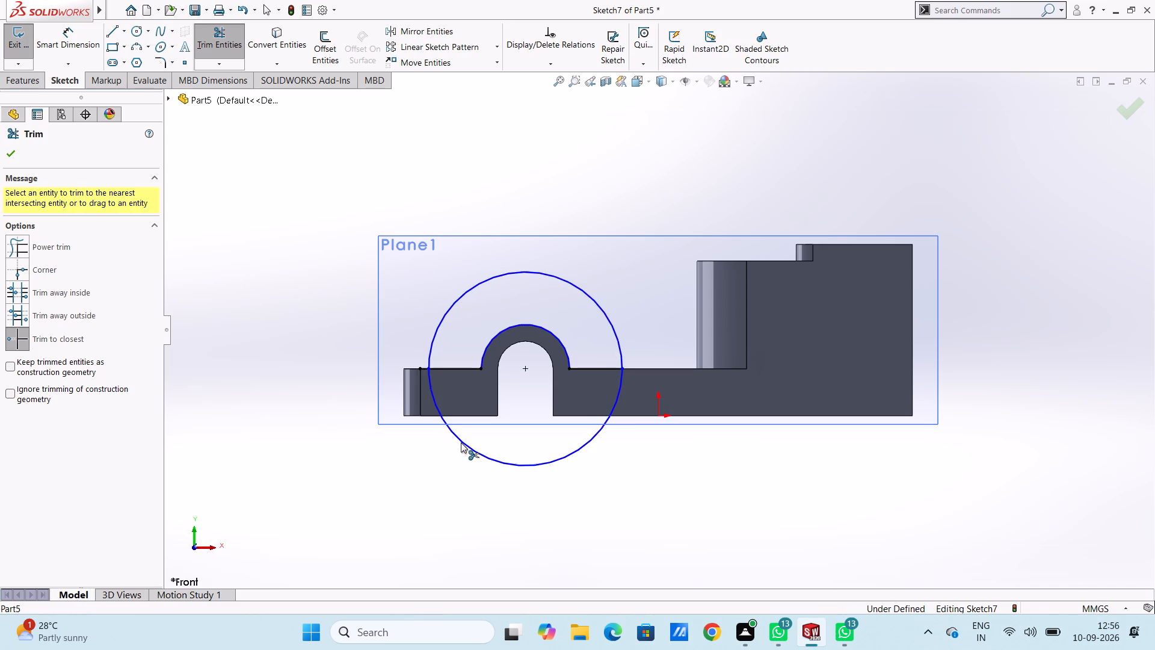
pyautogui.press('Escape')
pyautogui.press('Escape')
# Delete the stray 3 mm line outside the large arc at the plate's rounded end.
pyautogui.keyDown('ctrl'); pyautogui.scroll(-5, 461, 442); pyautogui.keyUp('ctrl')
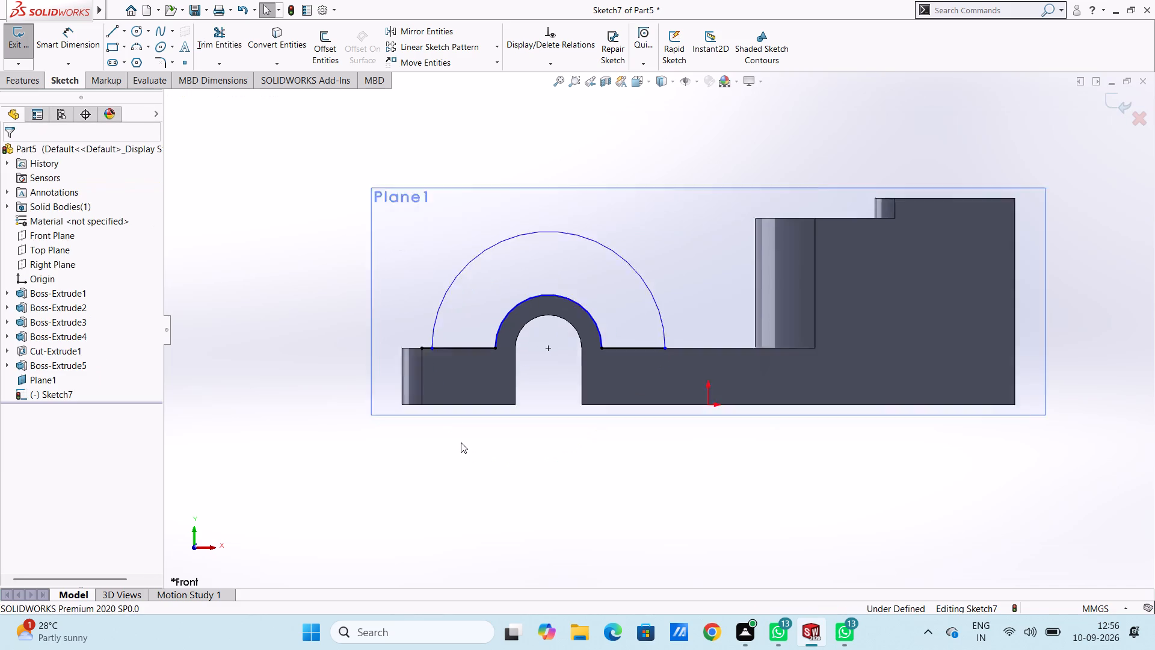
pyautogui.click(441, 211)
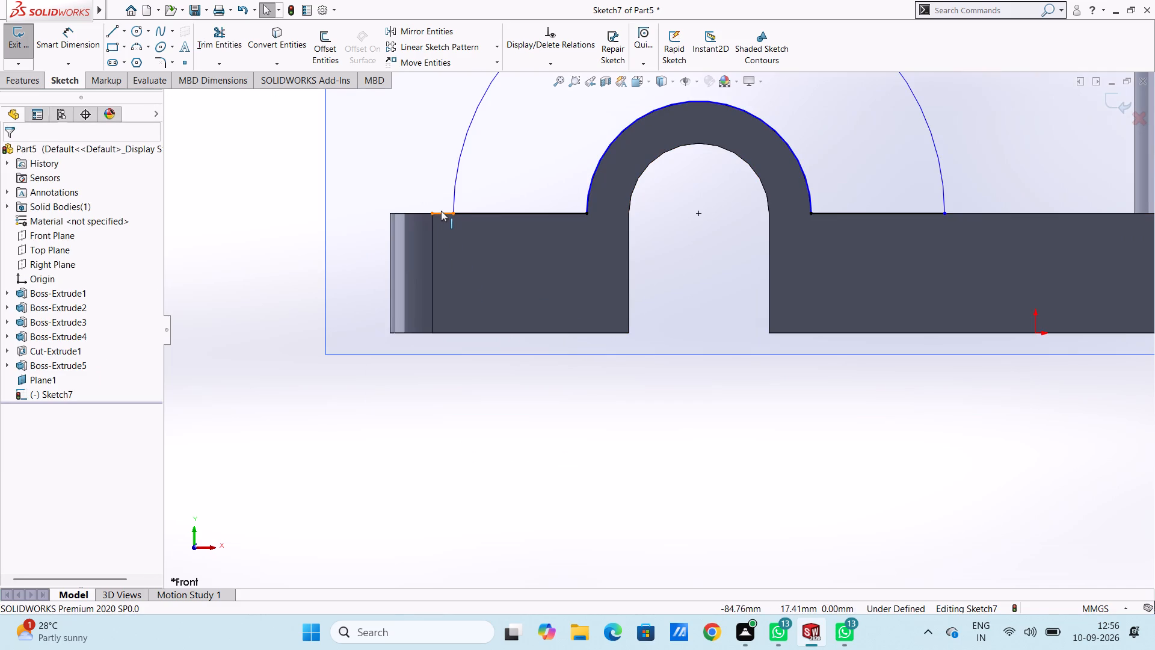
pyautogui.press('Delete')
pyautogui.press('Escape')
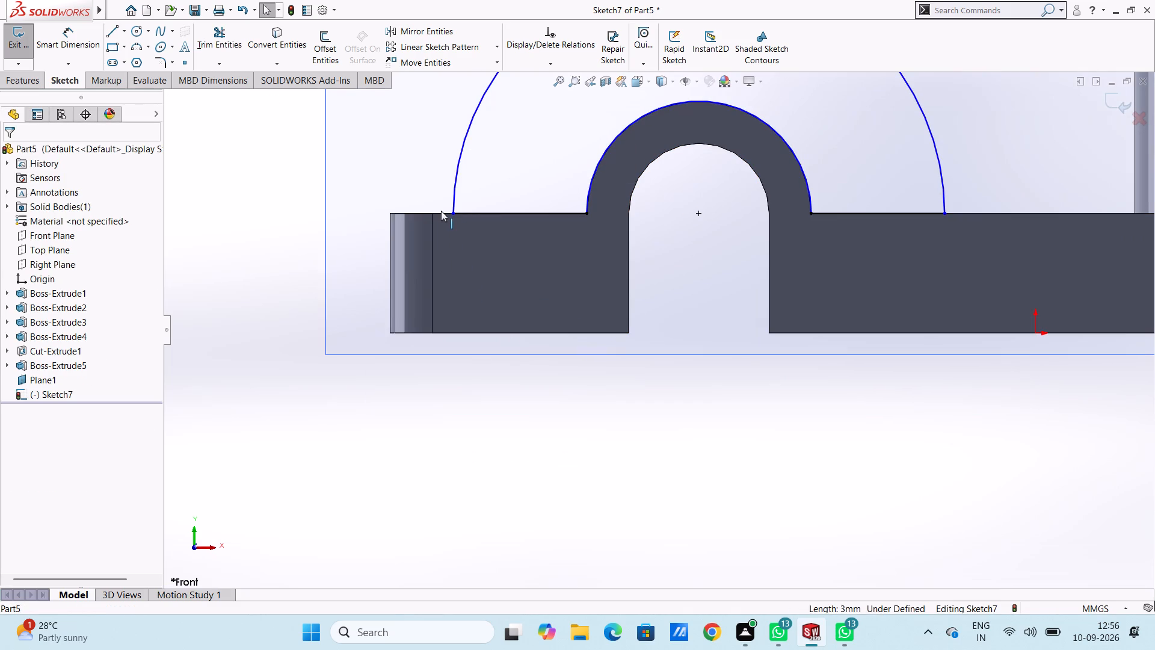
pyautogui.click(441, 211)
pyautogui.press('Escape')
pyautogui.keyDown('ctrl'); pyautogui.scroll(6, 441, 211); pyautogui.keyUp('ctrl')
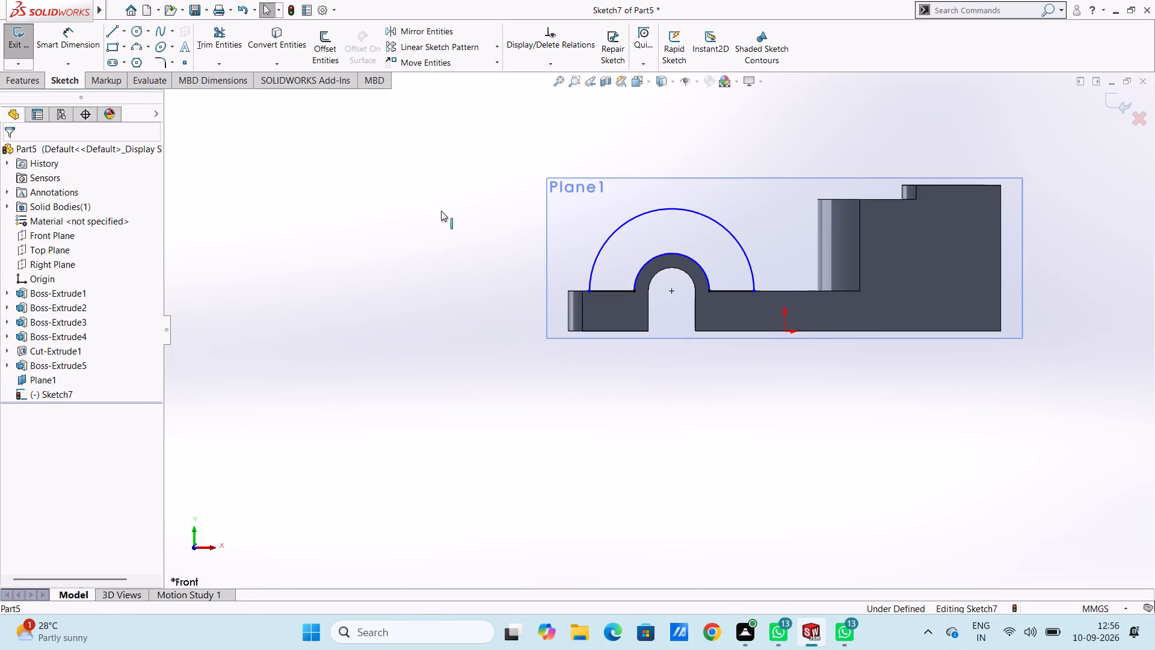
# Add radius dimensions of 35 mm to the large outer arc and 16 mm to the small inner arc.
pyautogui.click(68, 39)
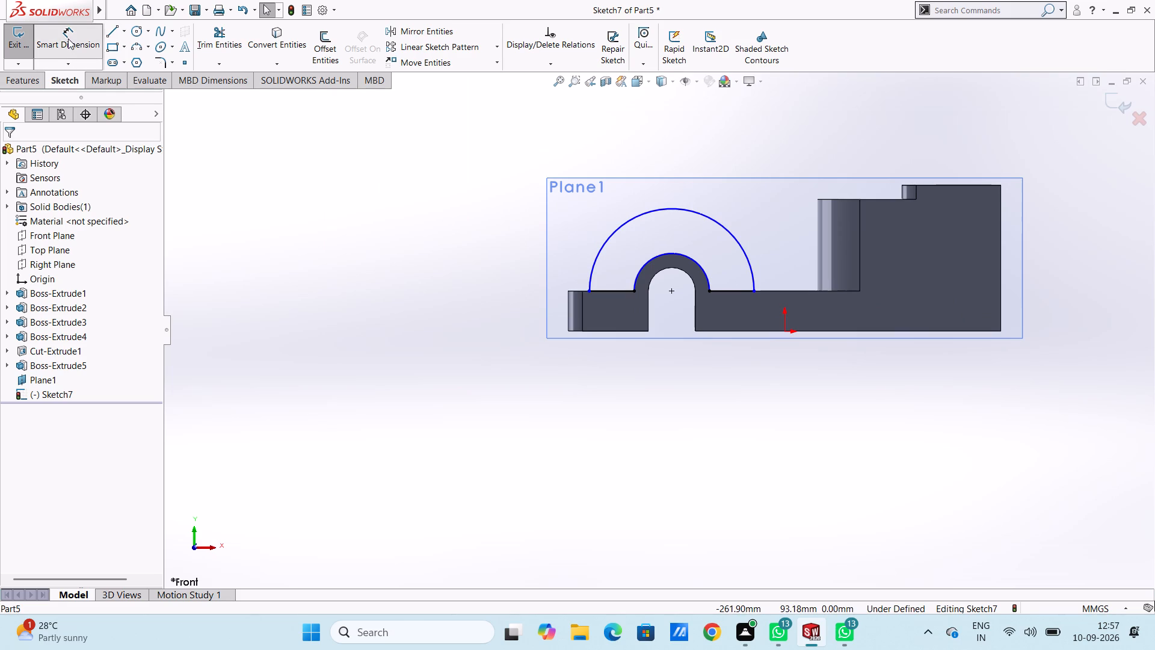
pyautogui.click(631, 223)
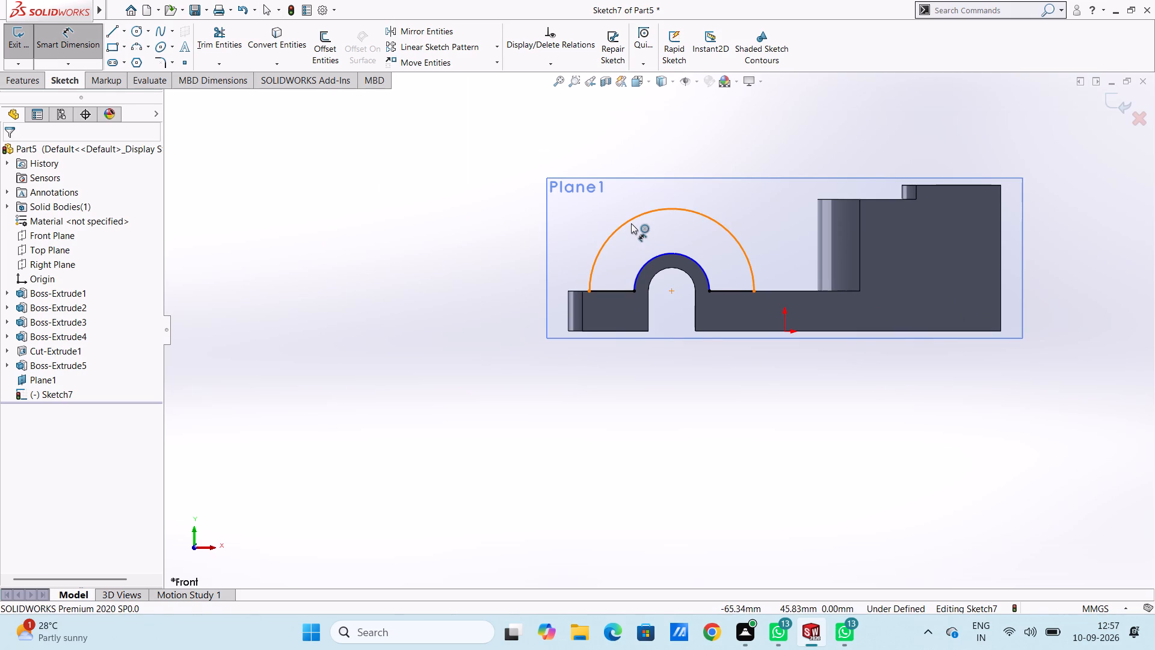
pyautogui.click(503, 136)
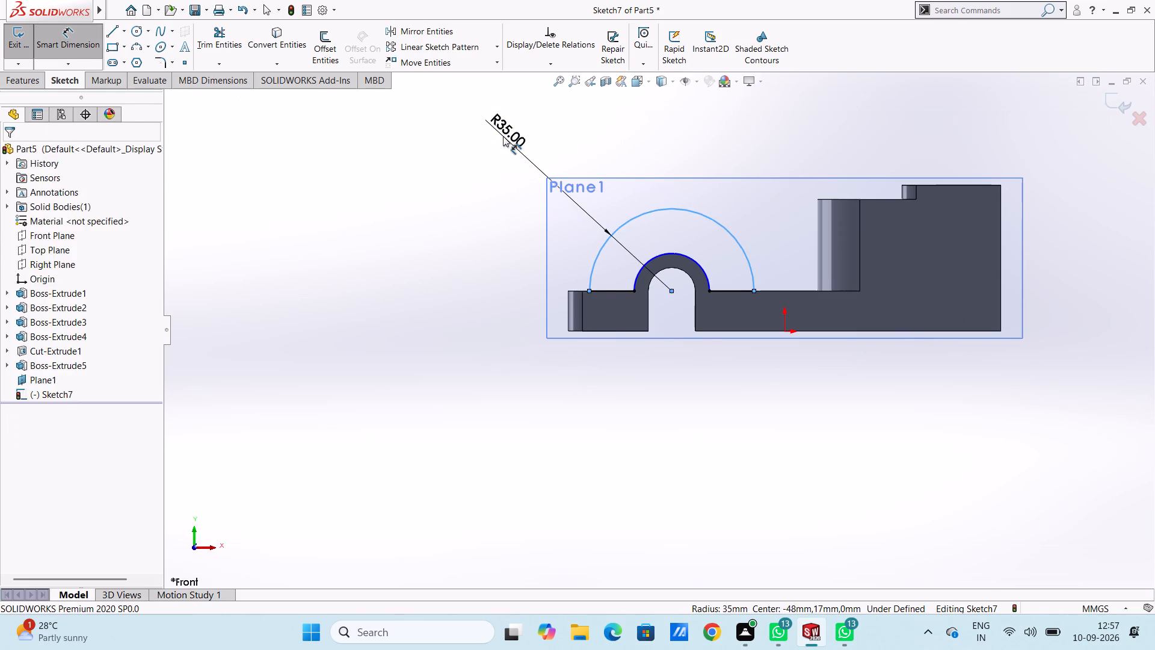
pyautogui.press('Return')
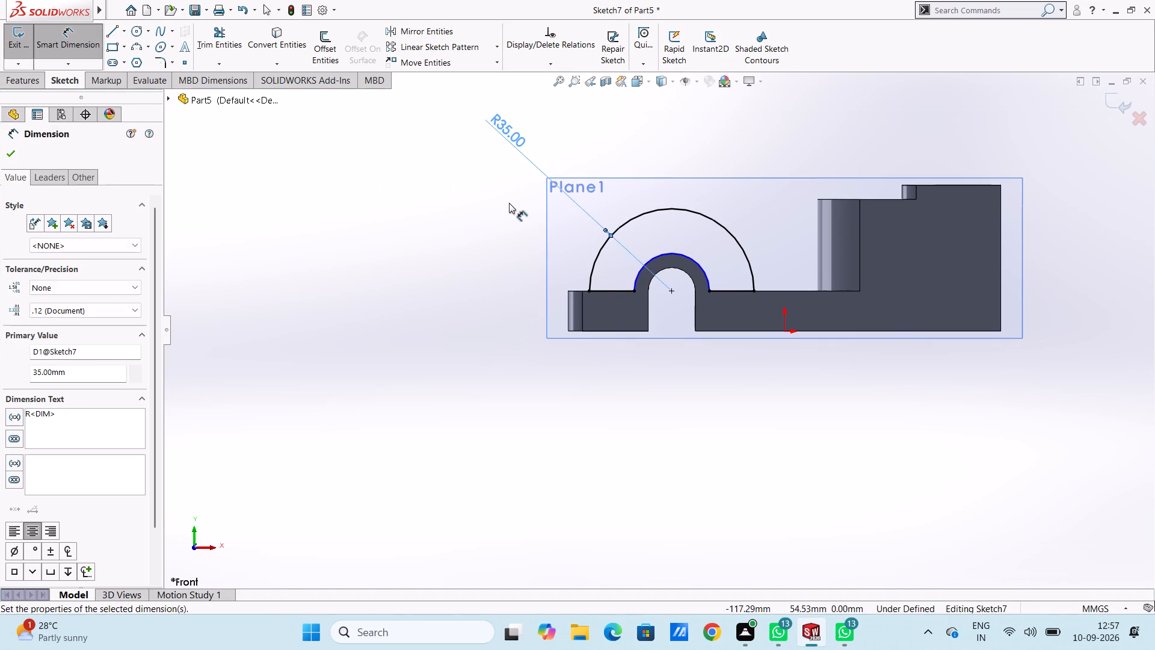
pyautogui.click(509, 203)
pyautogui.click(700, 264)
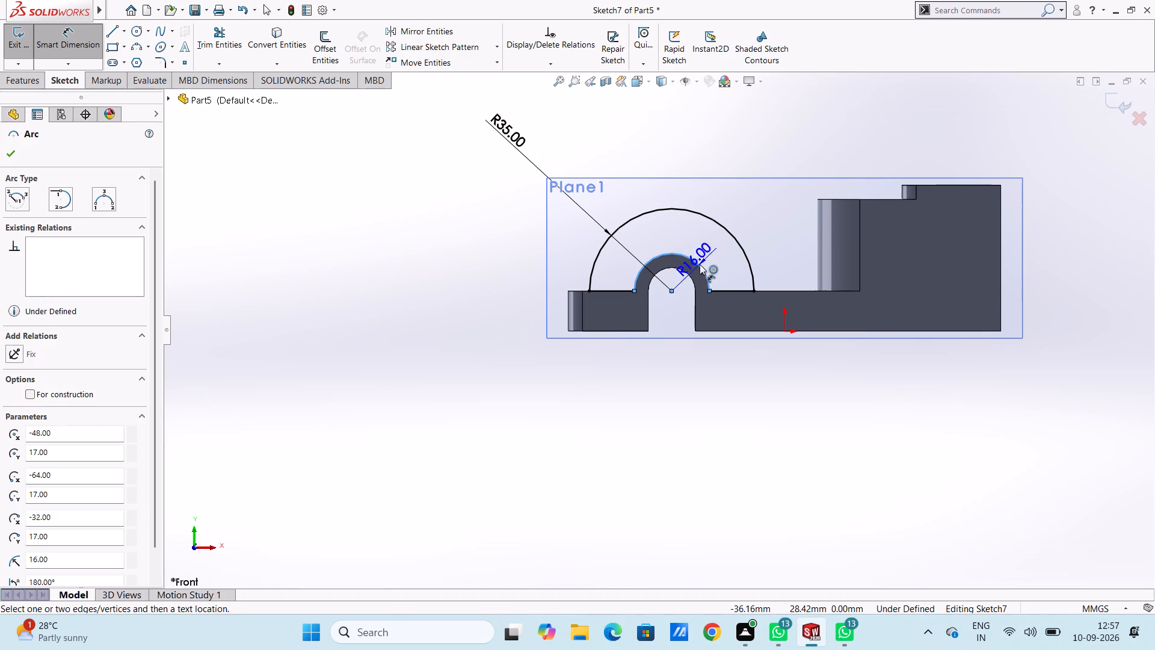
pyautogui.click(750, 146)
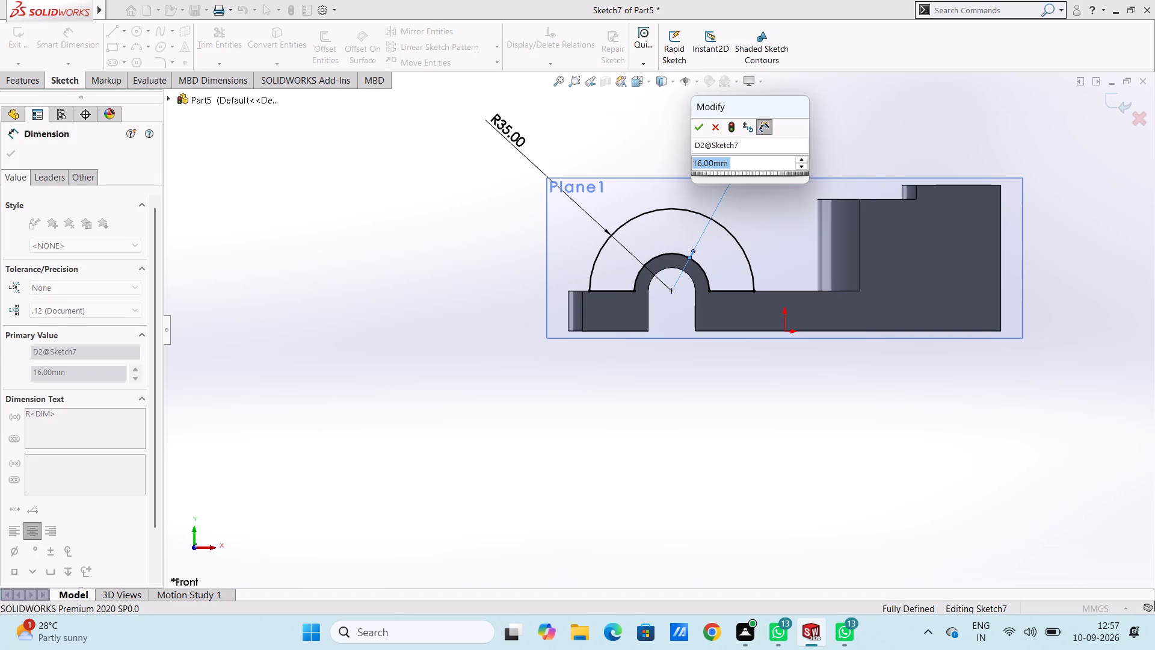
pyautogui.press('Return')
pyautogui.press('Escape')
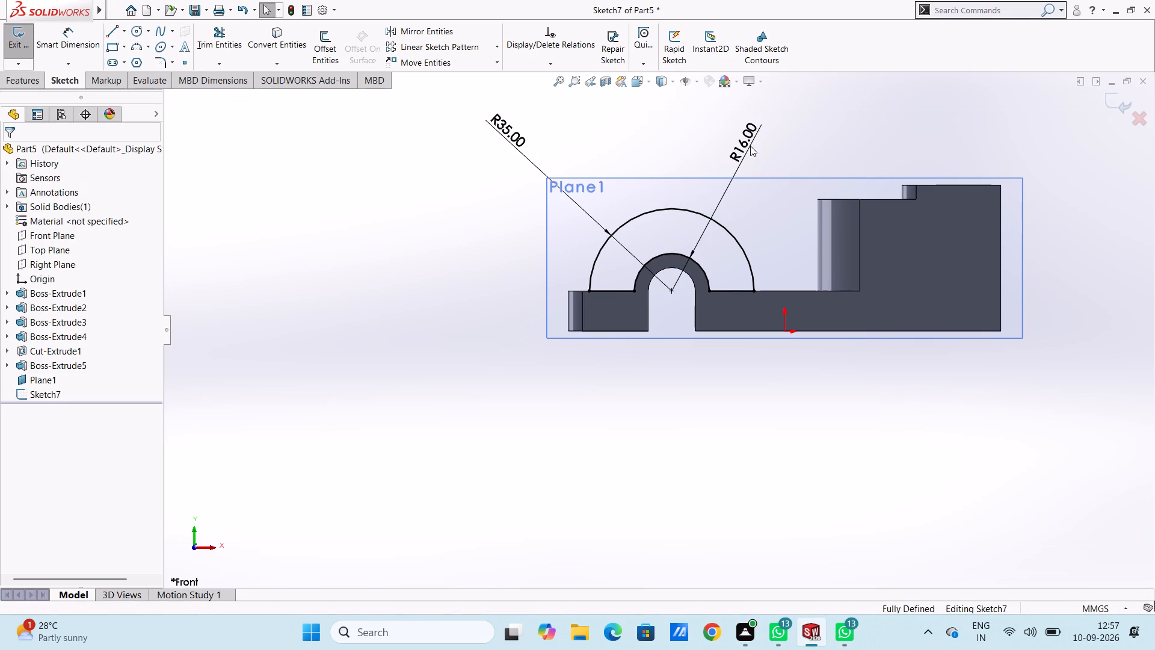
# Extrude the half-ring profile 52 mm as a Mid Plane boss, merged with the existing body.
pyautogui.hotkey('ctrl', '7')
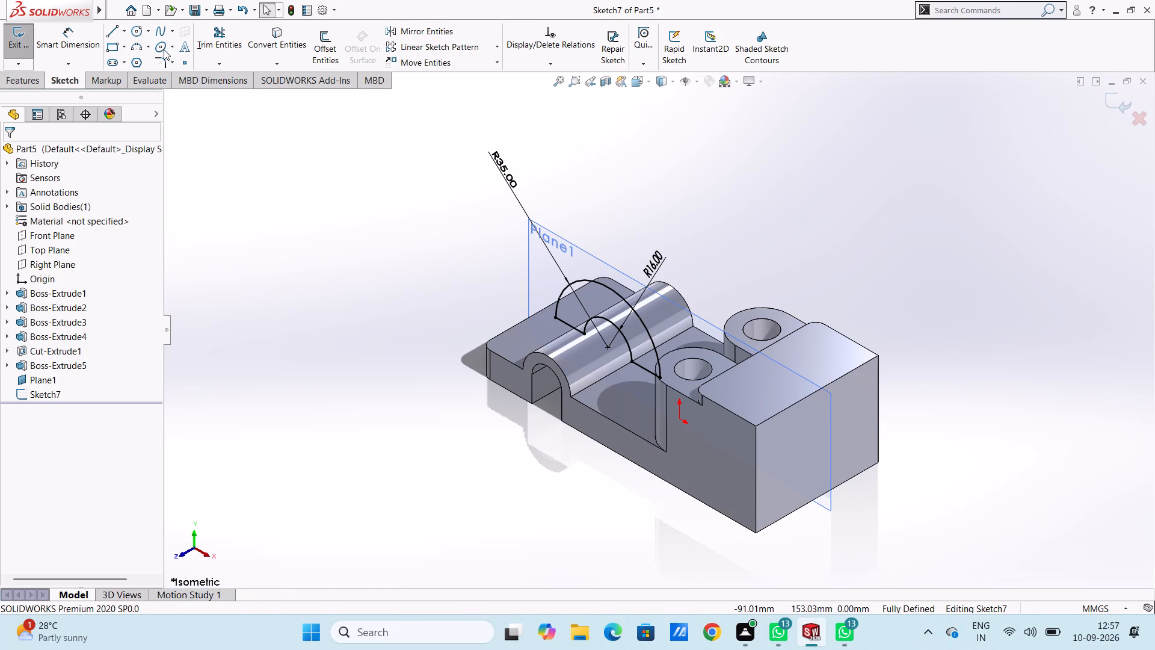
pyautogui.click(33, 81)
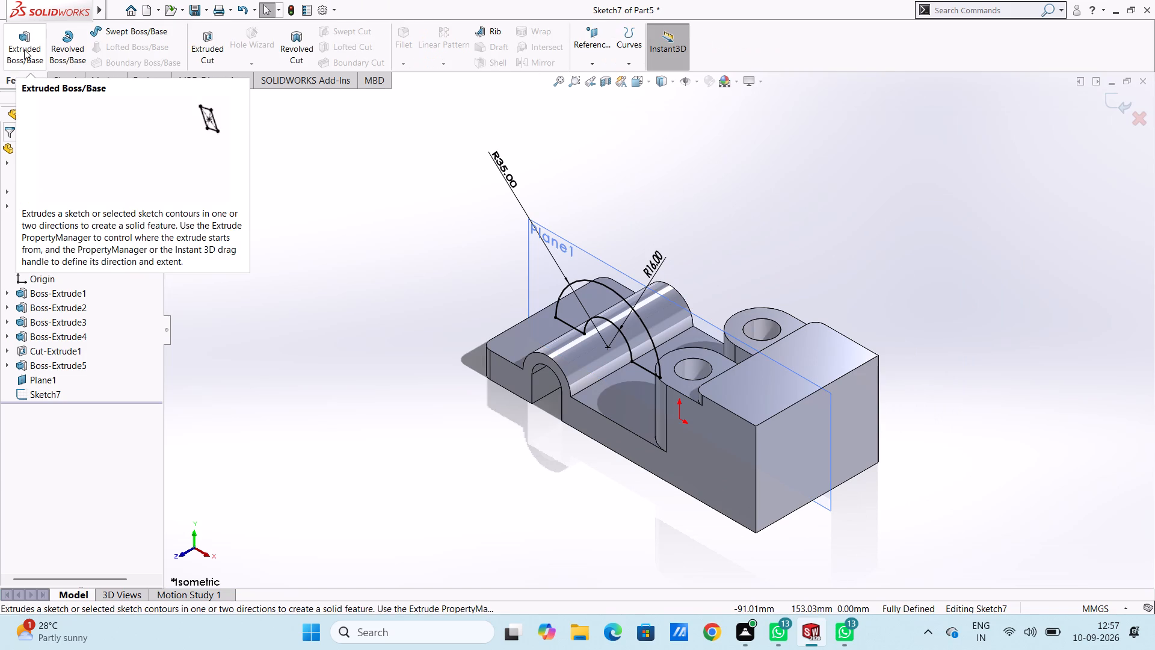
pyautogui.click(24, 49)
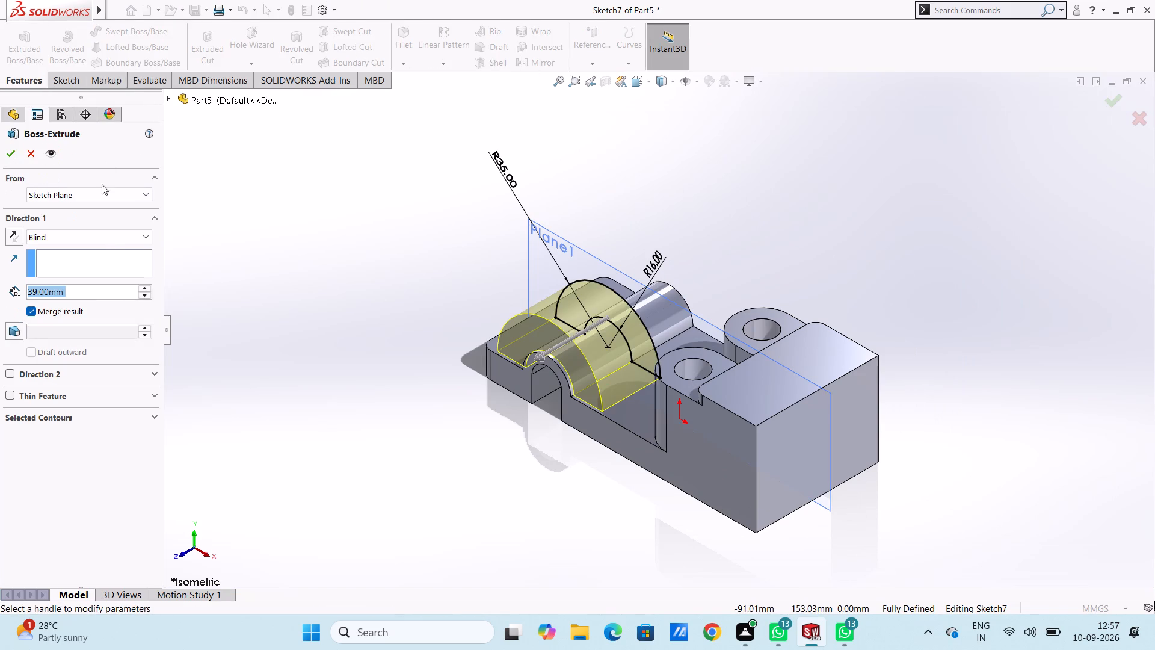
pyautogui.click(149, 238)
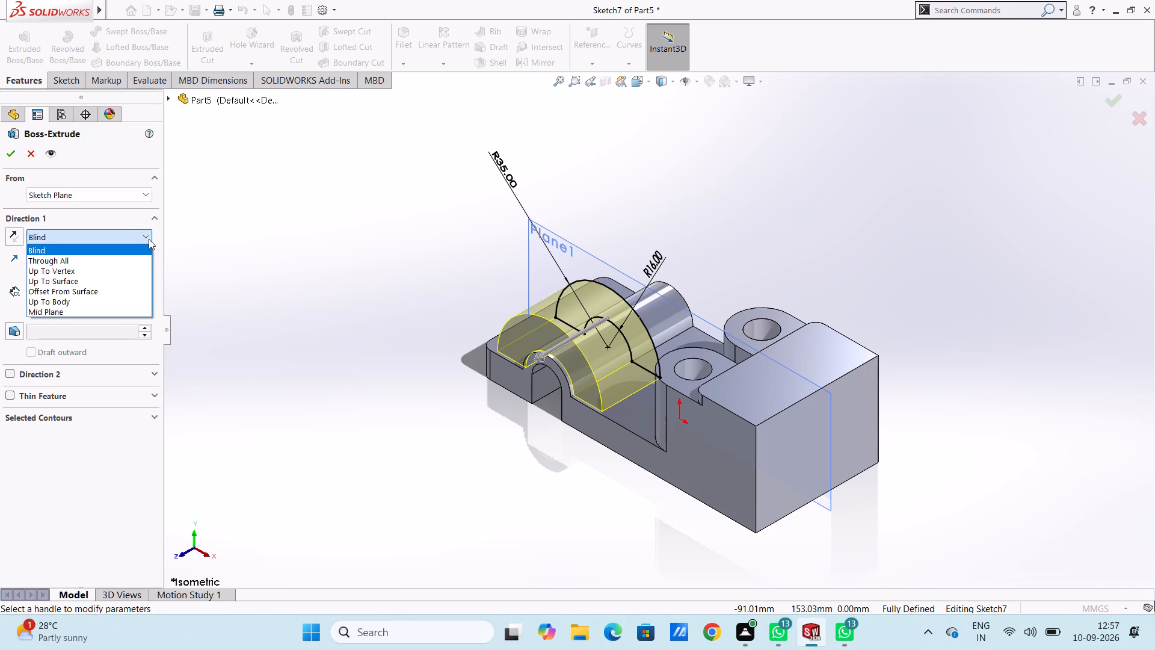
pyautogui.click(115, 312)
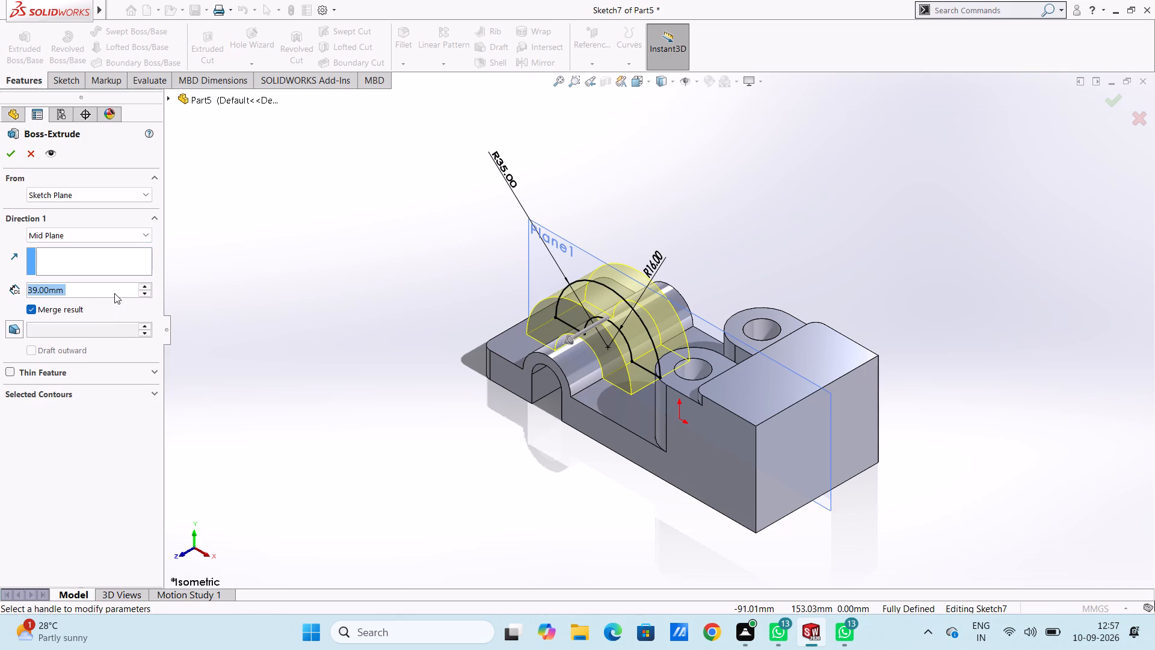
pyautogui.write('52')
pyautogui.press('Return')
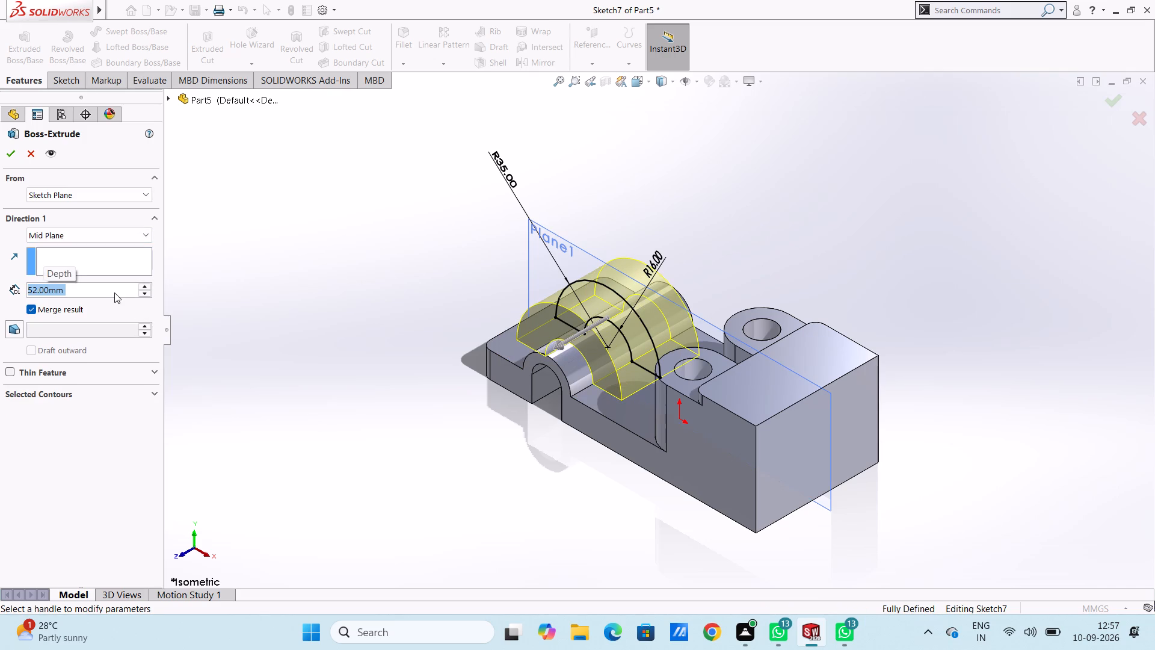
pyautogui.click(8, 156)
pyautogui.click(260, 253)
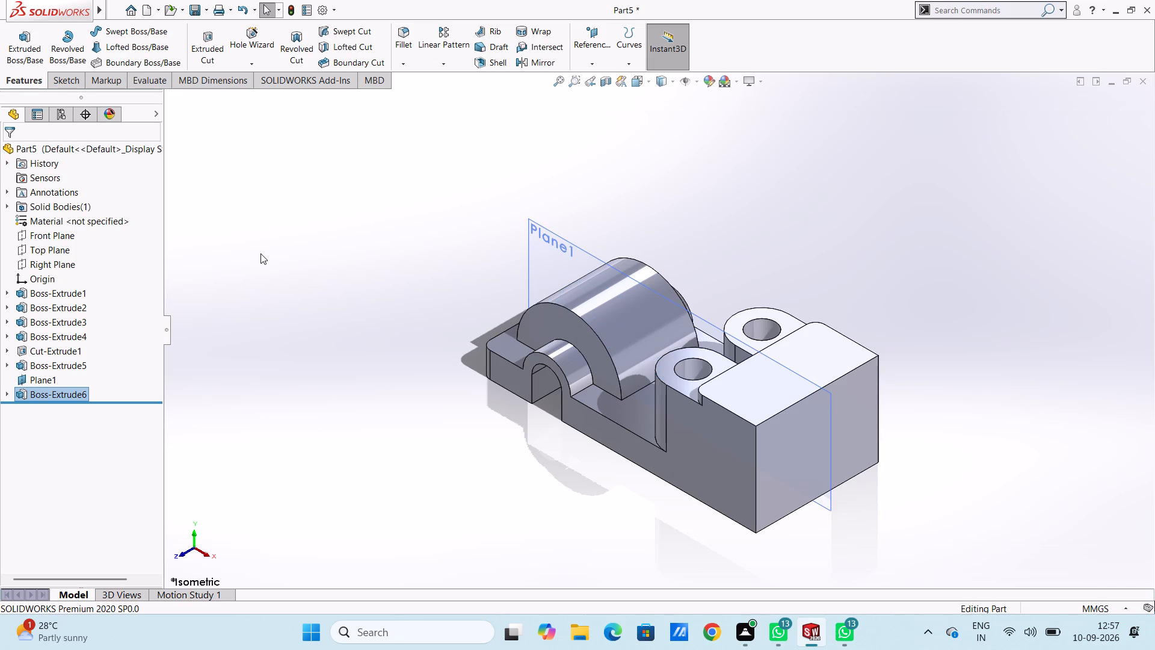
# Hide the reference plane Plane1.
pyautogui.click(38, 377)
pyautogui.click(68, 363)
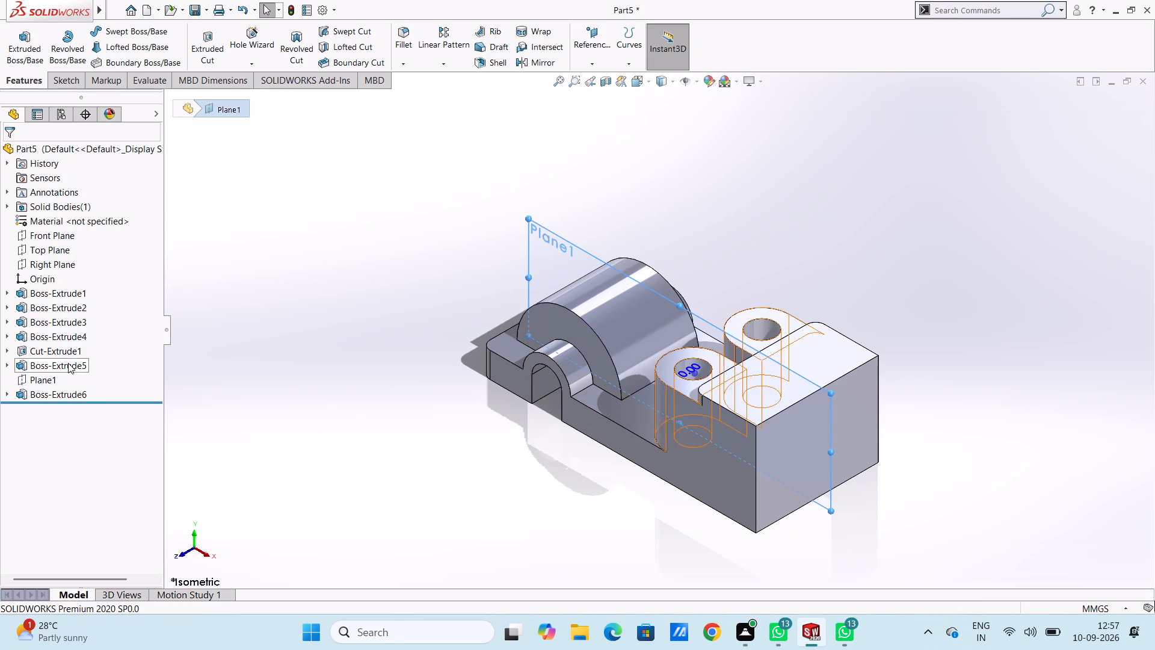
pyautogui.click(262, 318)
# Apply a dark yellow colour from the standard swatches to the whole part, shown in isometric view.
pyautogui.hotkey('ctrl', '5')
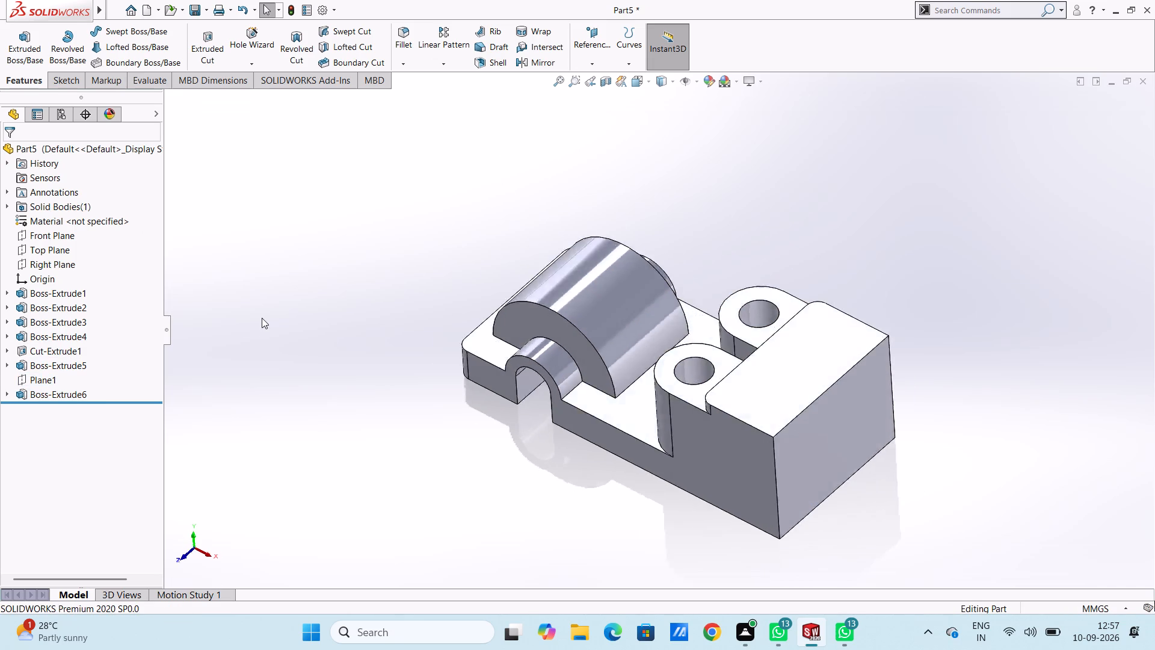
pyautogui.hotkey('ctrl', '1')
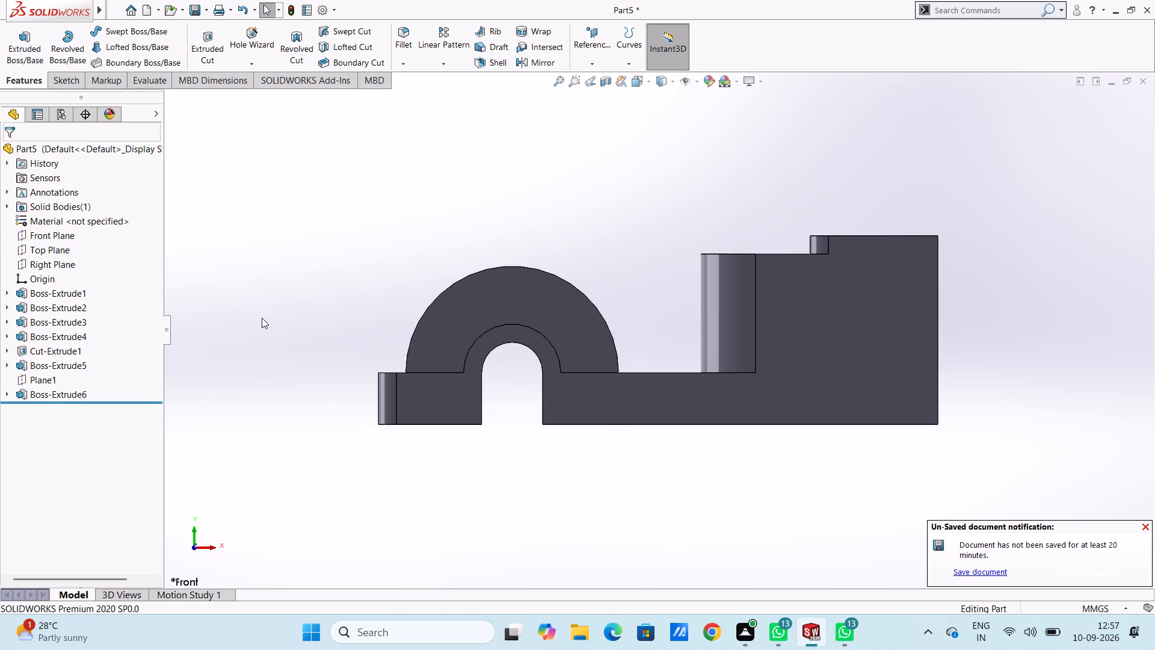
pyautogui.hotkey('ctrl', '7')
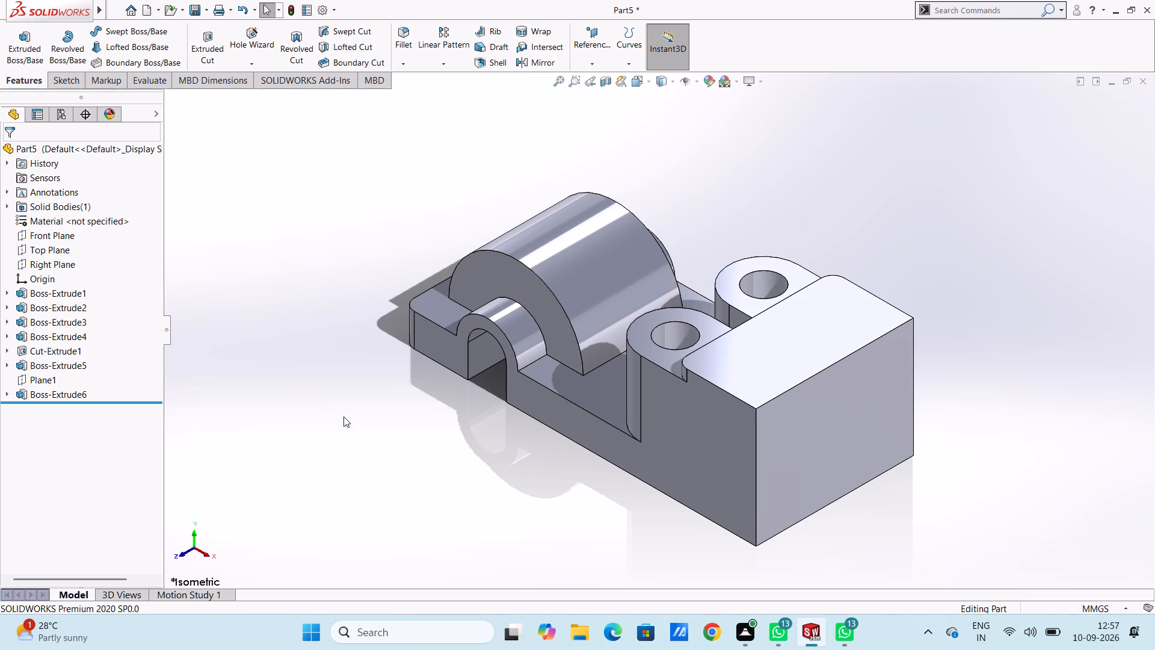
pyautogui.click(711, 81)
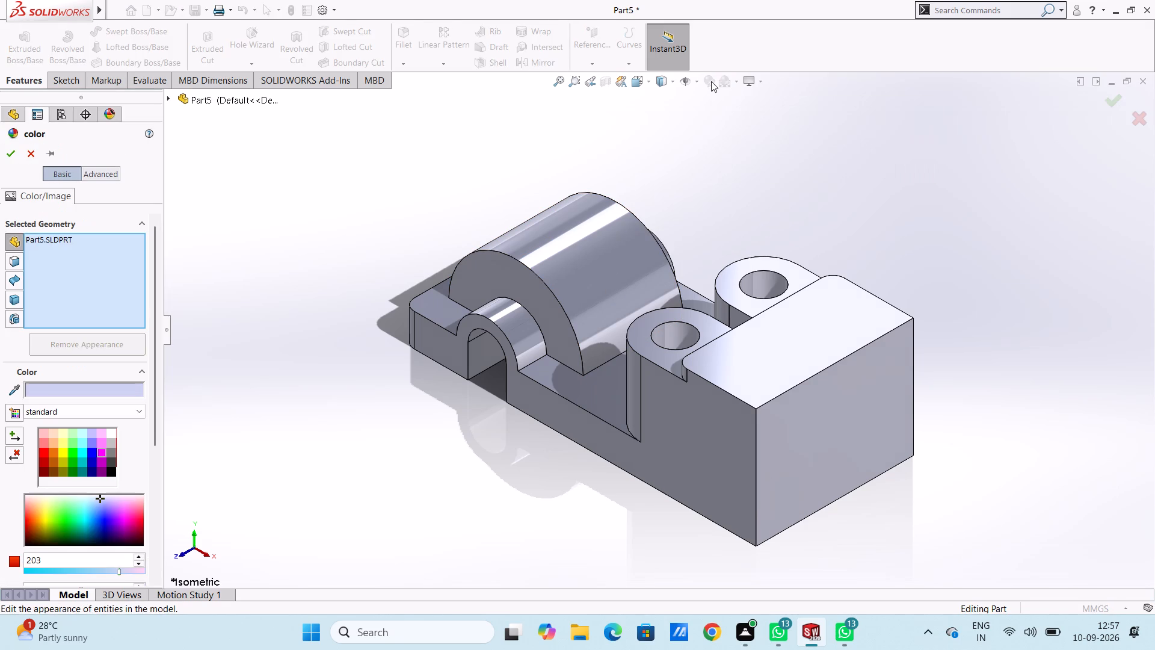
pyautogui.click(63, 462)
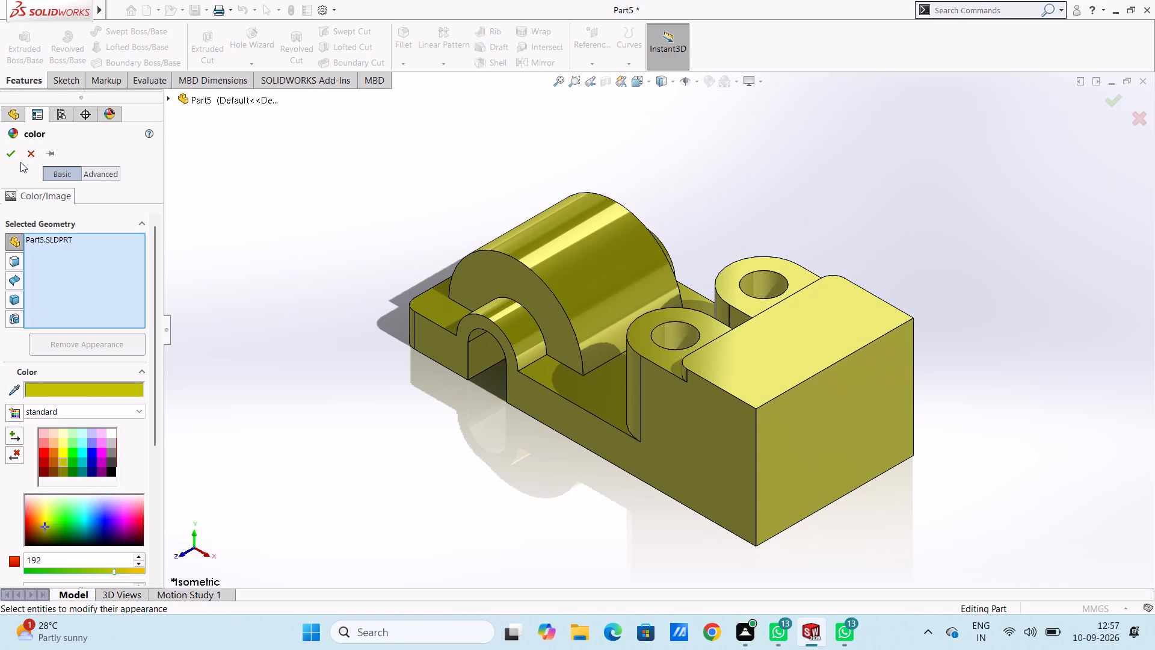
pyautogui.click(11, 154)
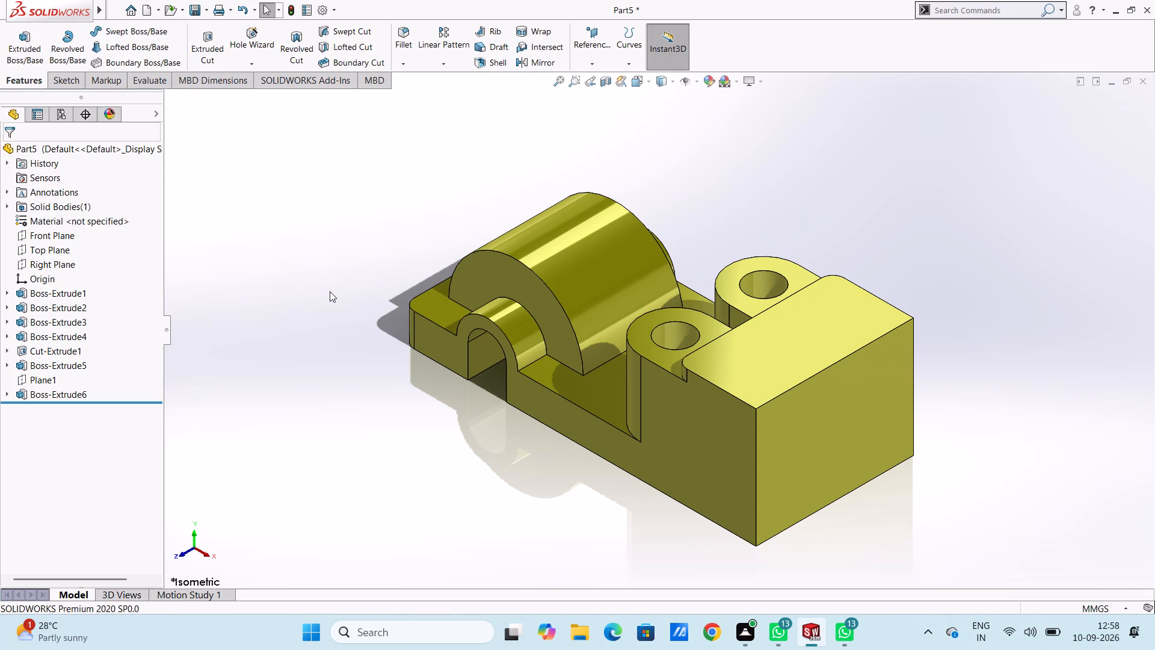
# Save the part in the Documents folder under the name "machine bearing support bracket".
pyautogui.hotkey('ctrl', 's')
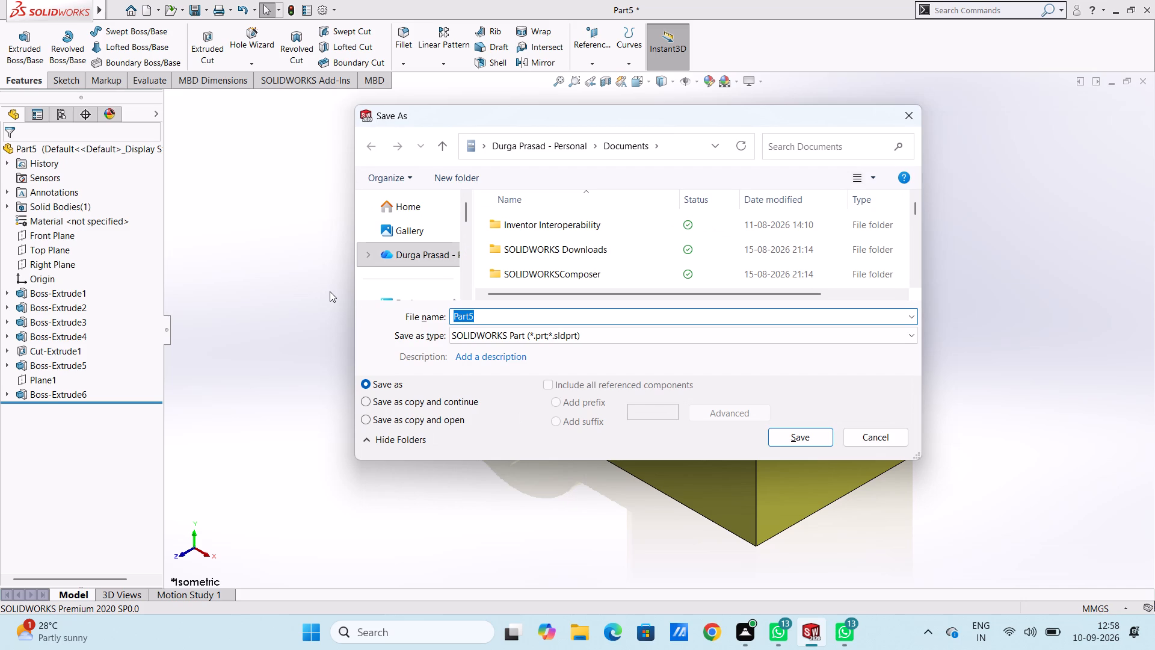
pyautogui.write('ma')
pyautogui.write('chine')
pyautogui.press('space')
pyautogui.write('bearing')
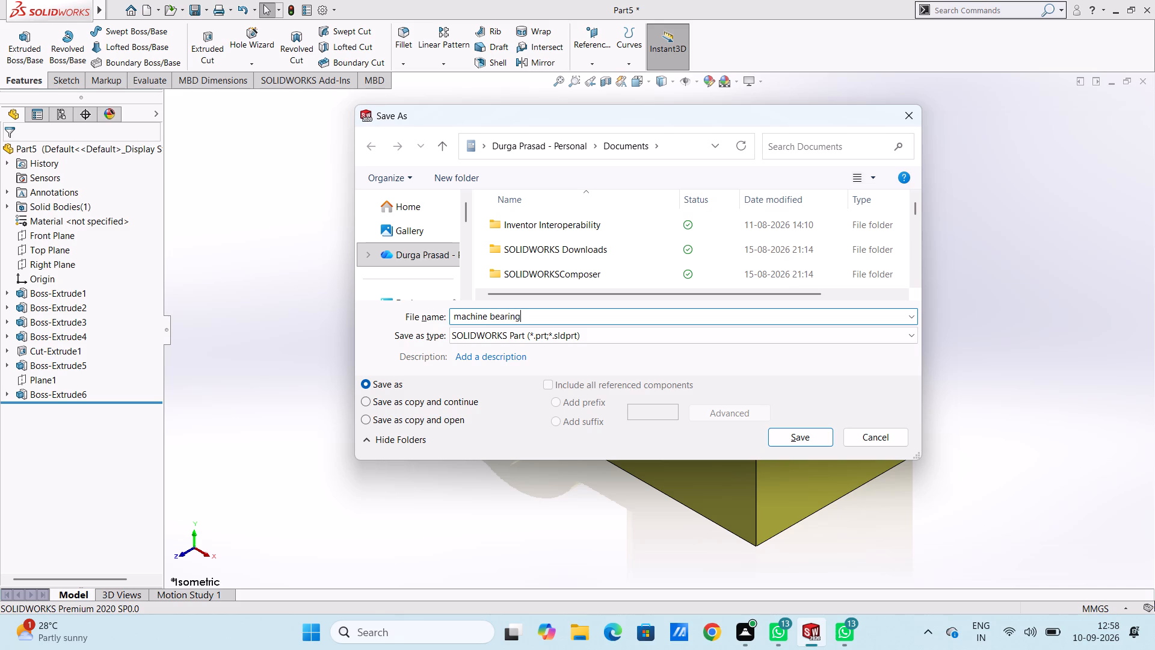
pyautogui.press('space')
pyautogui.write('support bracket')
pyautogui.click(806, 442)
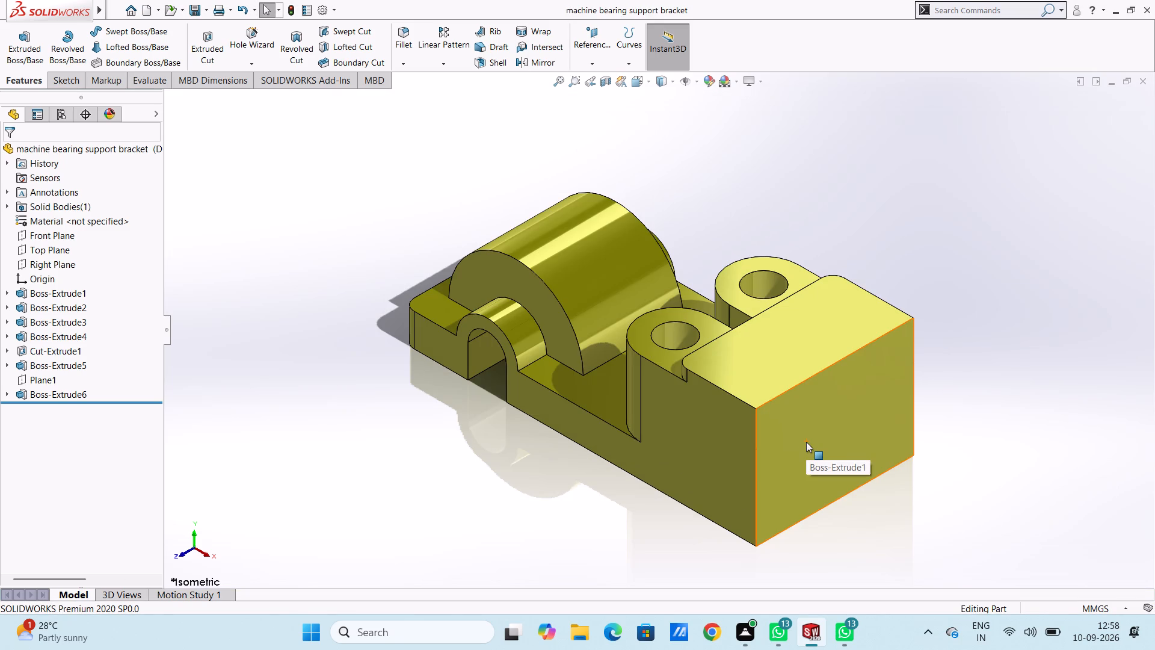
# Save a copy of the part as an Adobe PDF with the same file name in Documents.
pyautogui.click(205, 10)
pyautogui.click(211, 40)
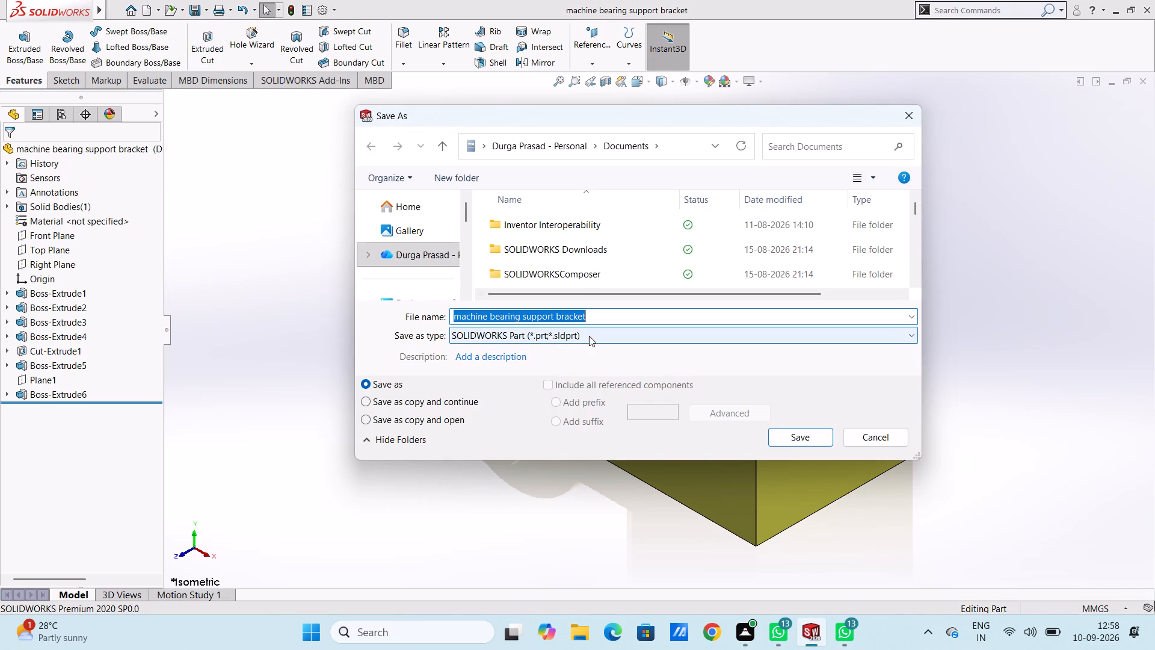
pyautogui.click(589, 336)
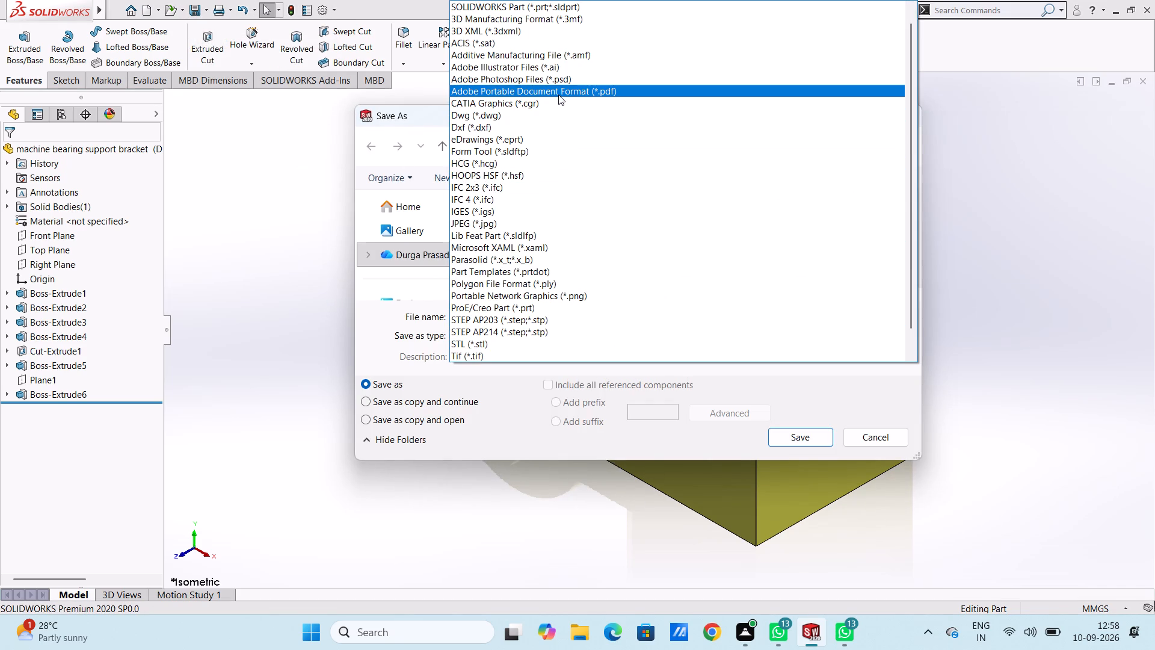
pyautogui.click(558, 94)
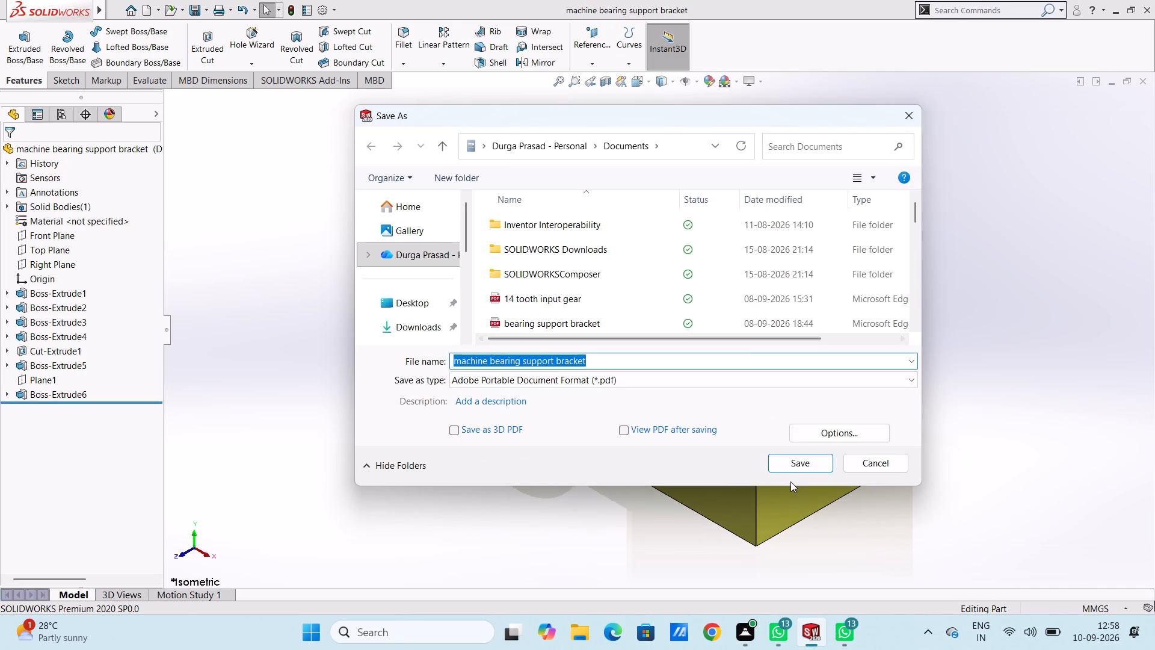
pyautogui.click(790, 468)
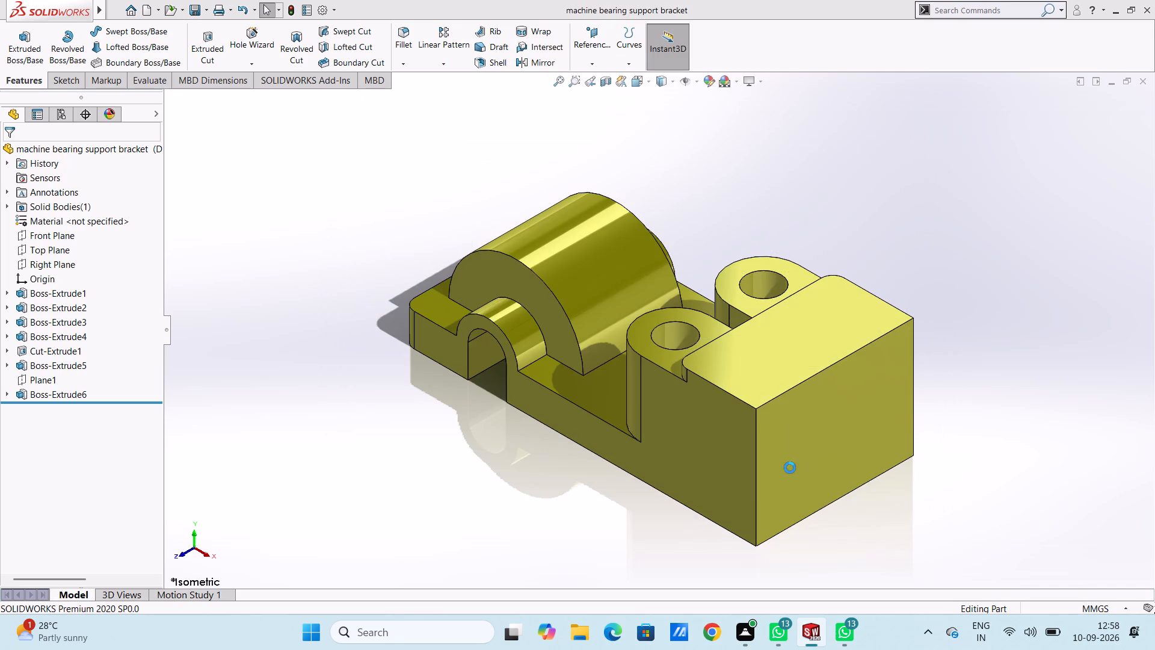